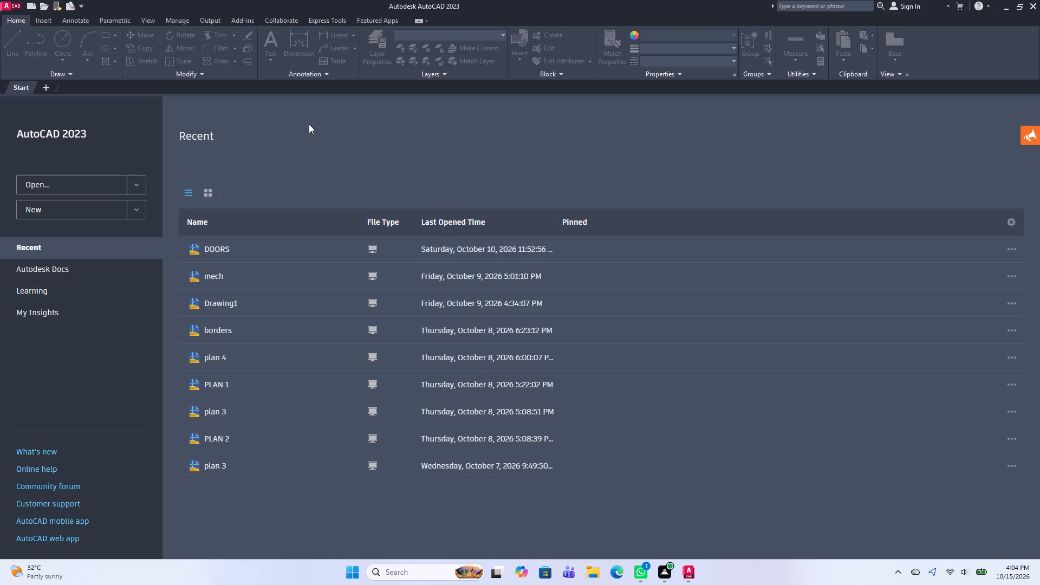
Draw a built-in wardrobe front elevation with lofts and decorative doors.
Create a new blank drawing from the start page.
click(105, 211)
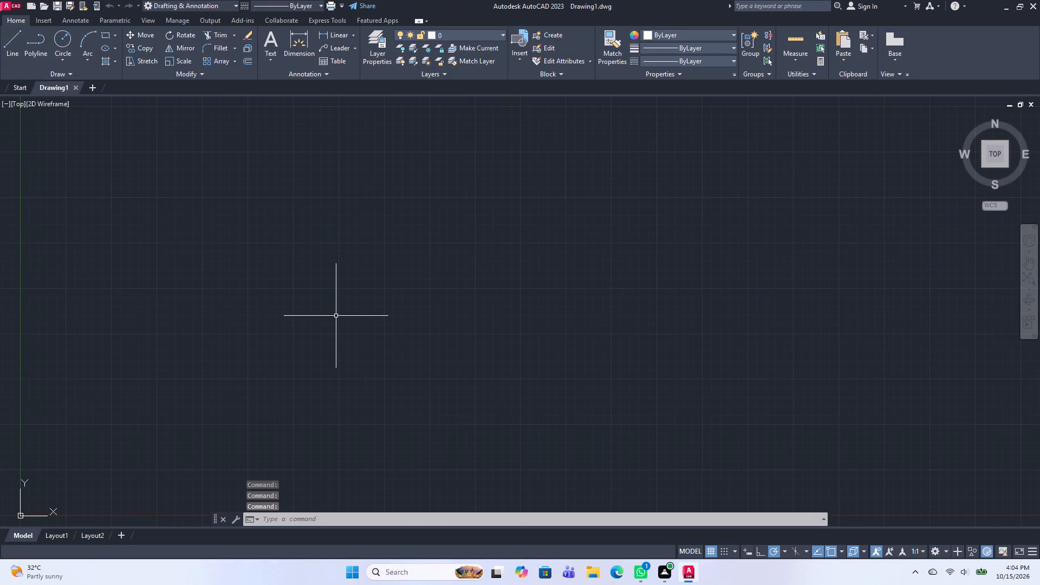
Turn on command-history logging for the new drawing with the LOGFILEON command.
text(logfile)
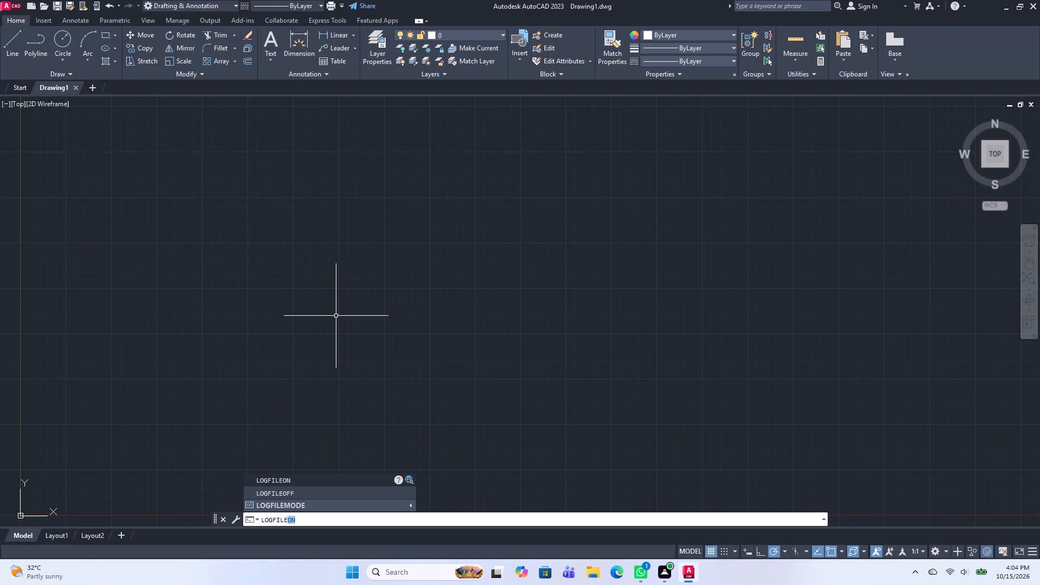
text(on)
key(Return)
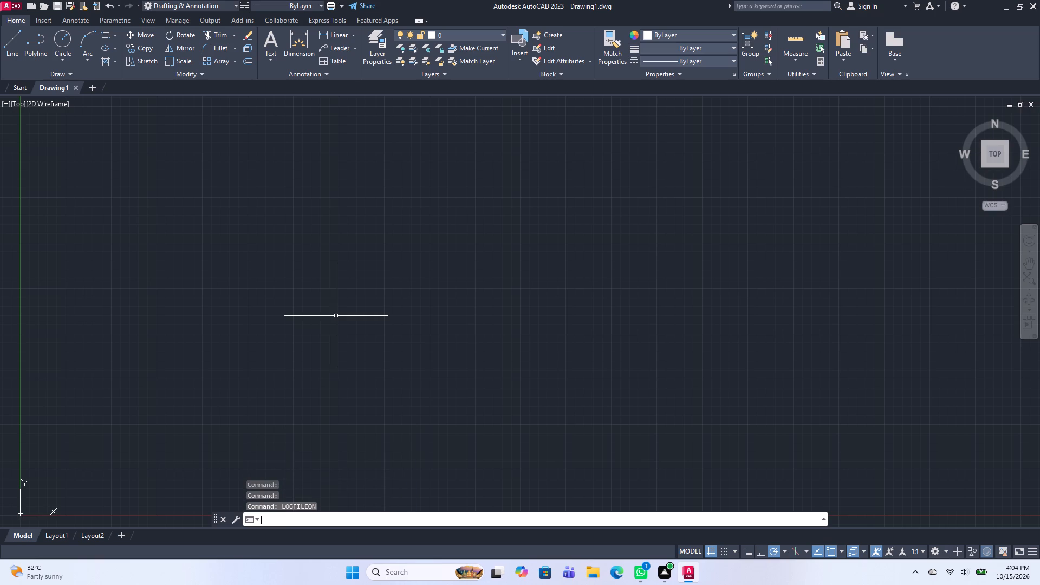
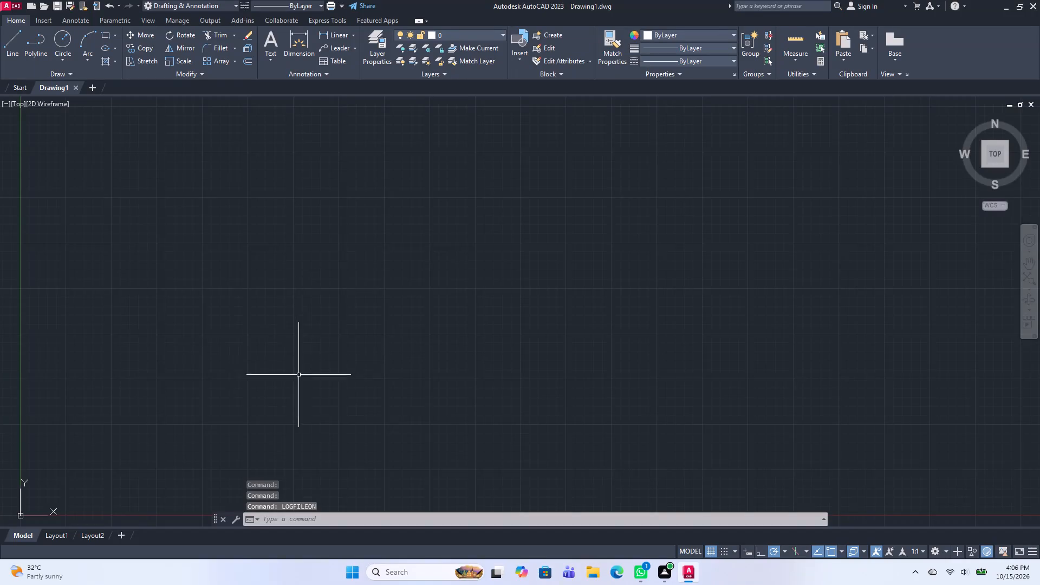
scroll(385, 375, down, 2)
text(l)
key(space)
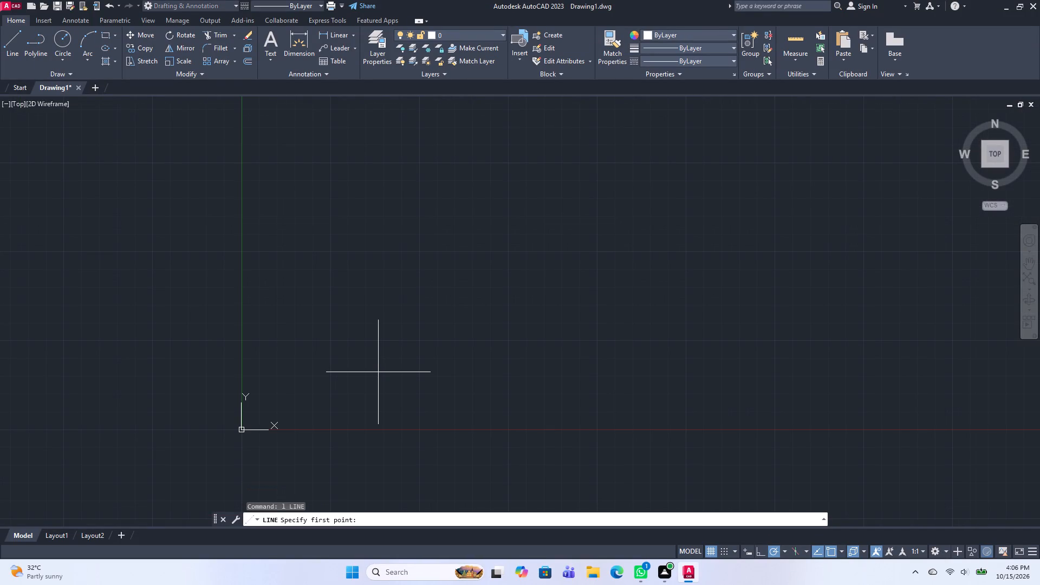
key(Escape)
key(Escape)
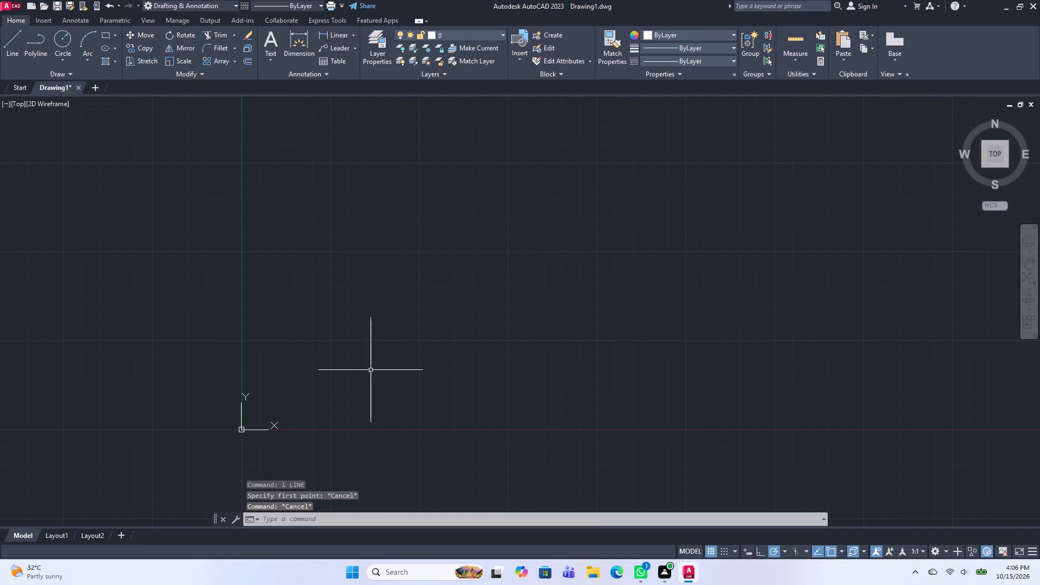
Set the drawing units to Engineering length type with 0'-0" precision.
key(n)
key(Escape)
text(un)
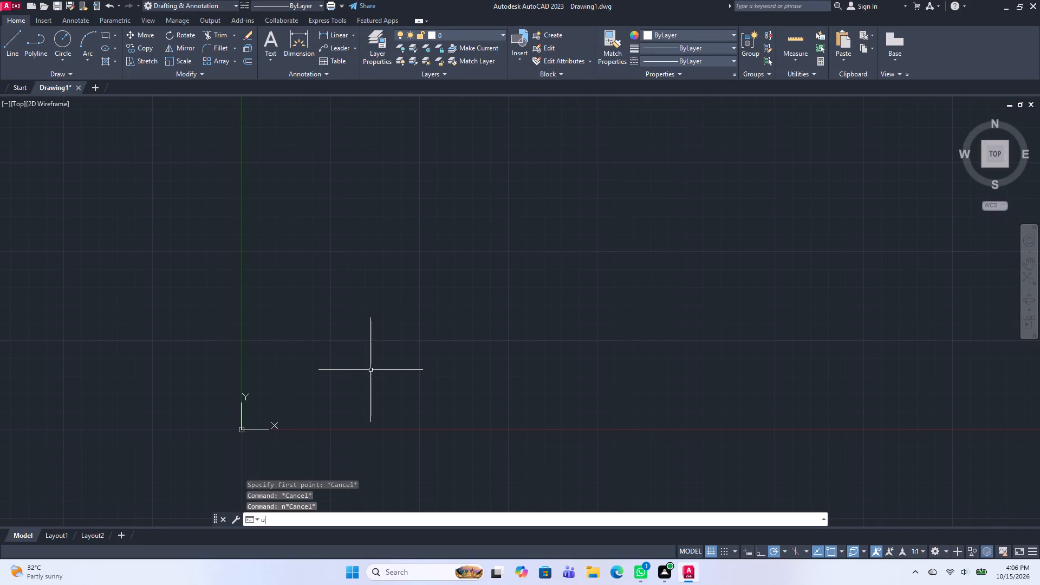
key(space)
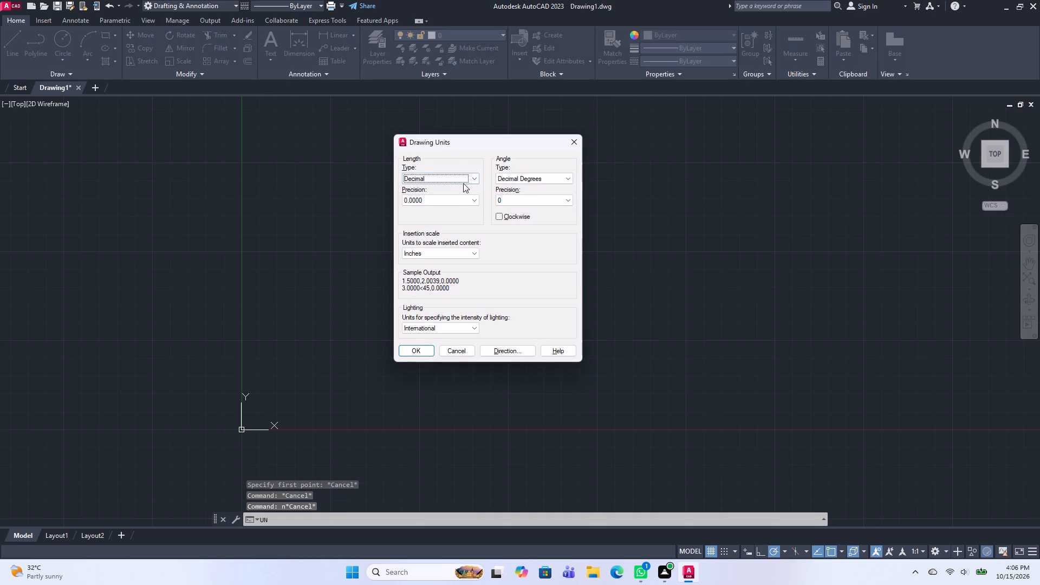
click(463, 183)
click(440, 200)
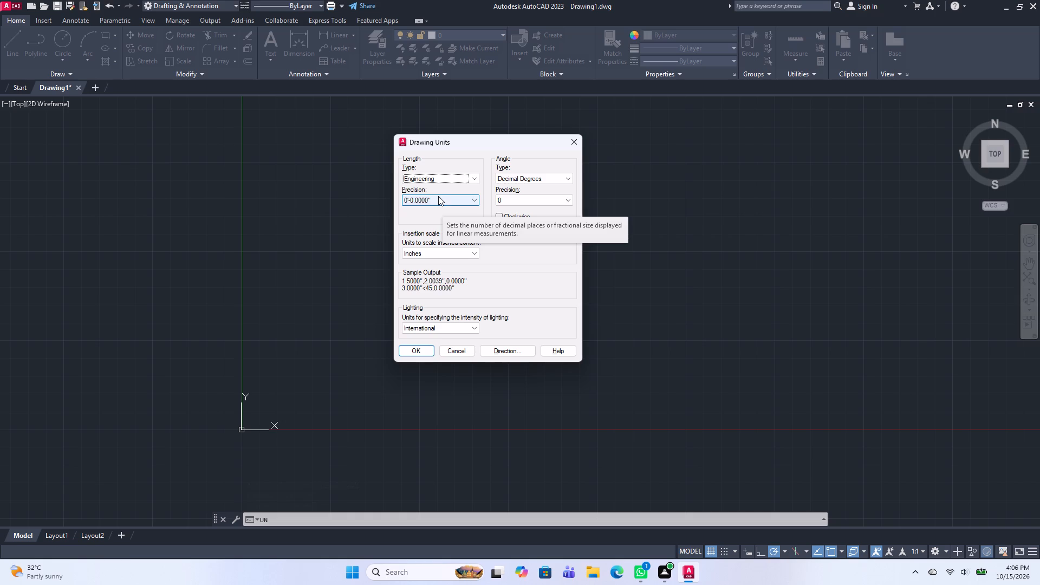
click(431, 196)
click(426, 209)
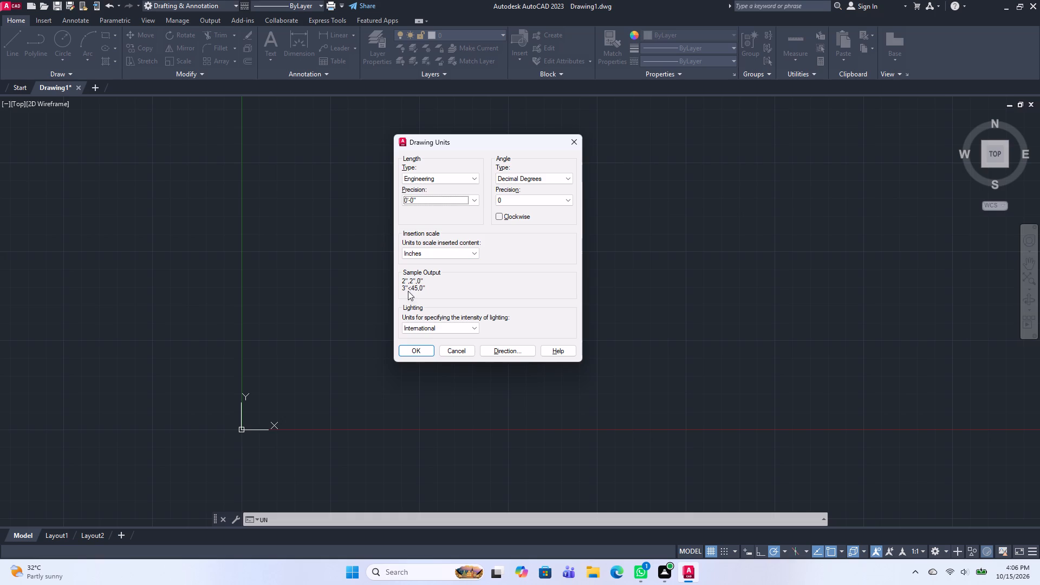
click(421, 349)
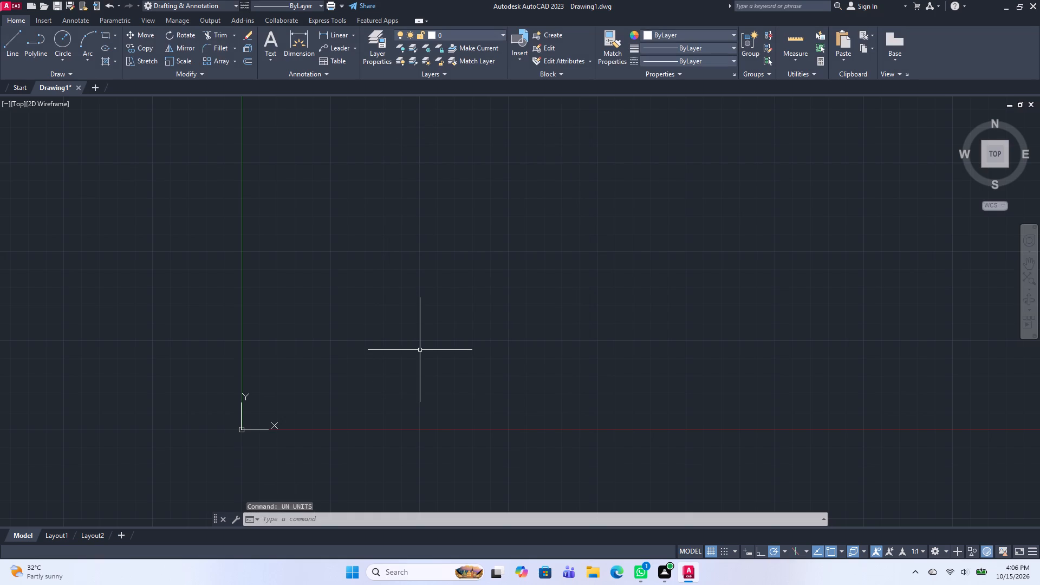
Set the model-space limits with the default lower-left corner and upper-right corner at 500',500', and apply Zoom All.
text(lim)
key(space)
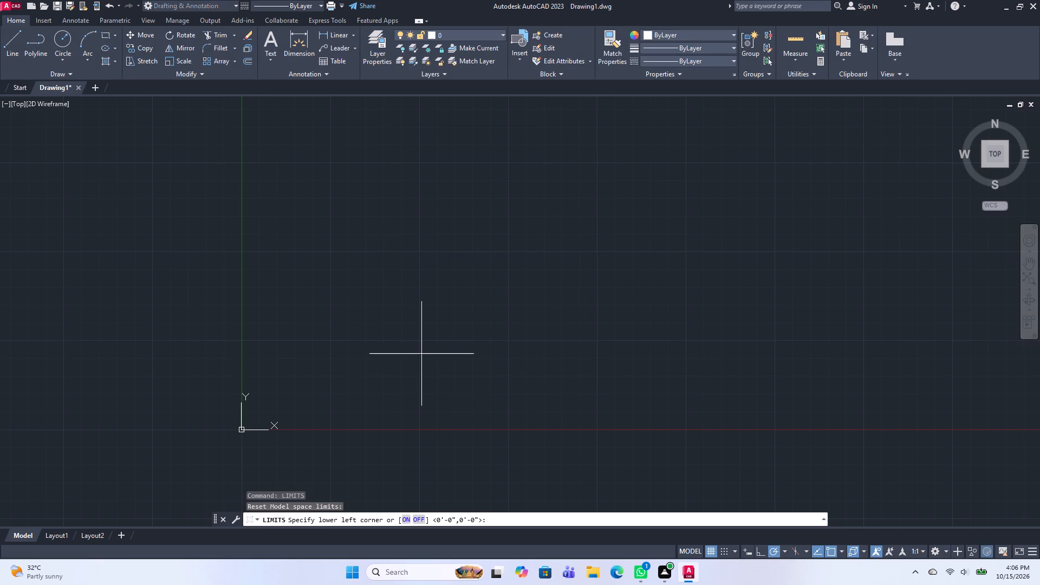
key(space)
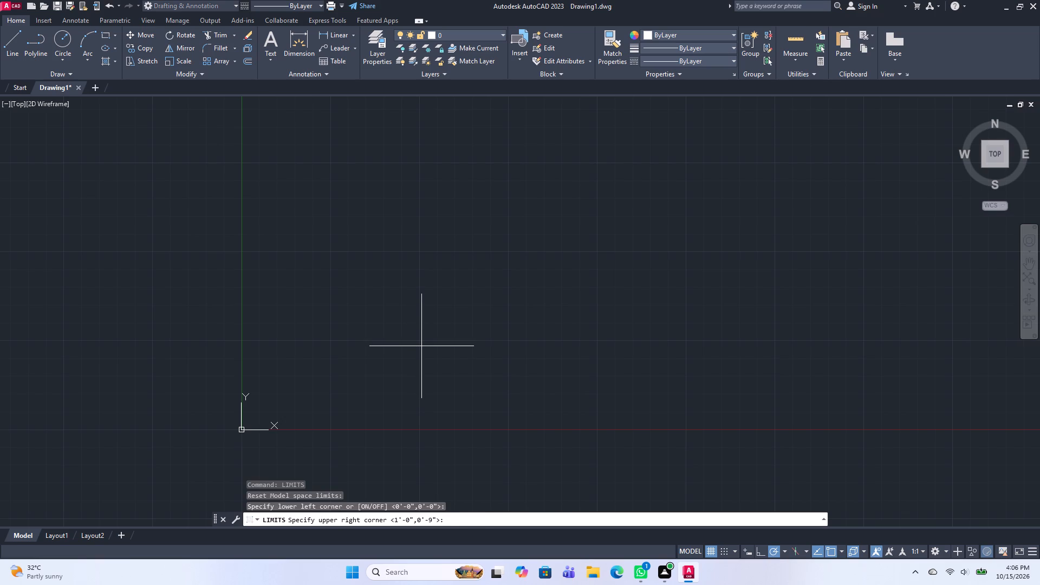
text(500',500)
key(apostrophe)
key(Return)
text(z a)
key(space)
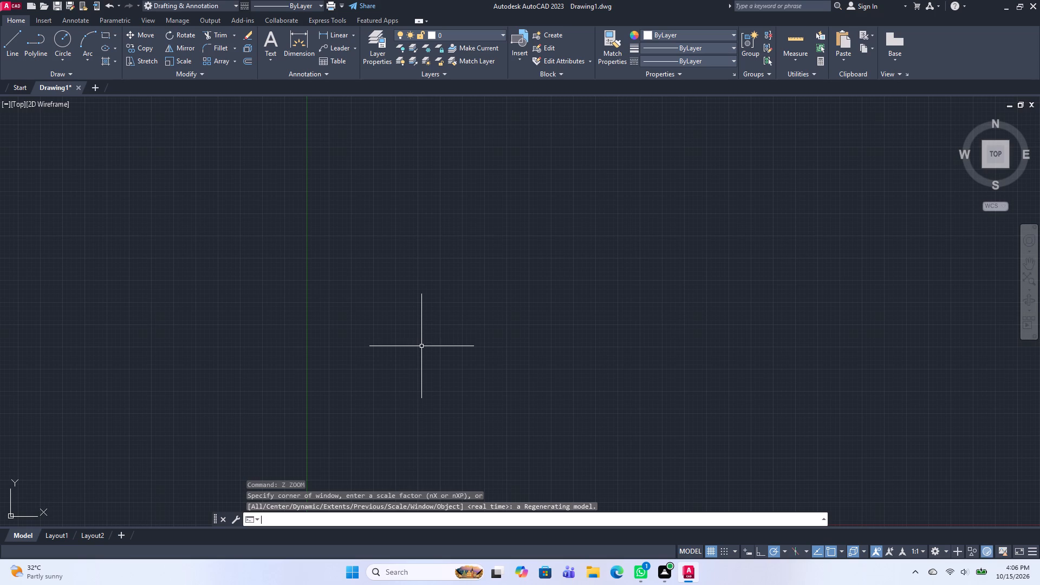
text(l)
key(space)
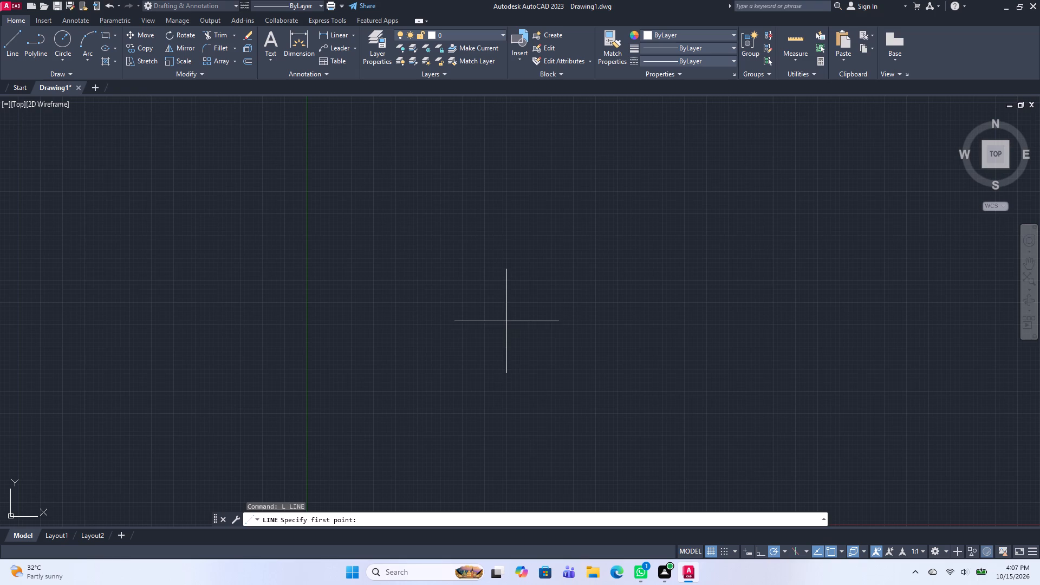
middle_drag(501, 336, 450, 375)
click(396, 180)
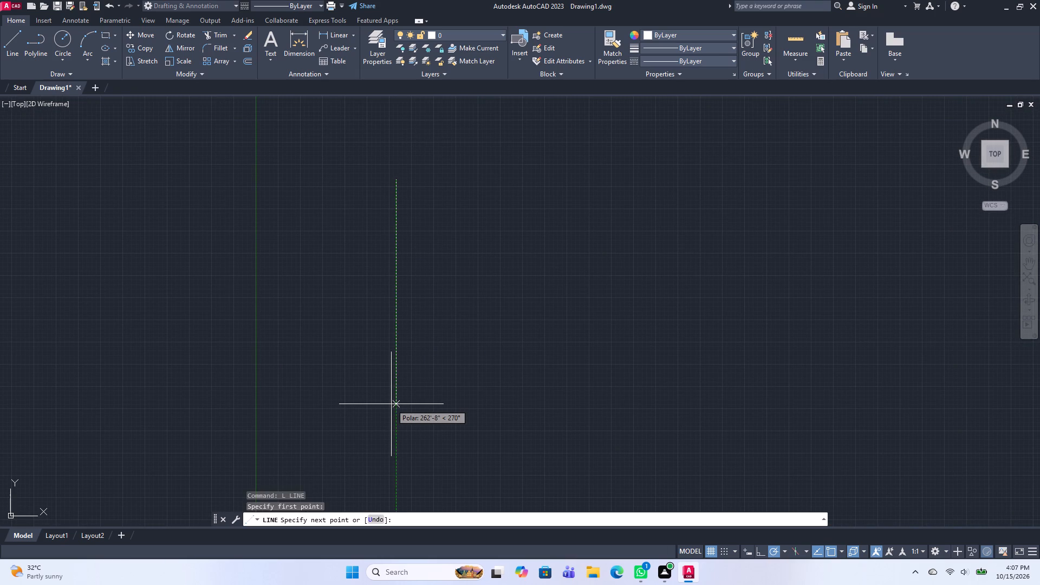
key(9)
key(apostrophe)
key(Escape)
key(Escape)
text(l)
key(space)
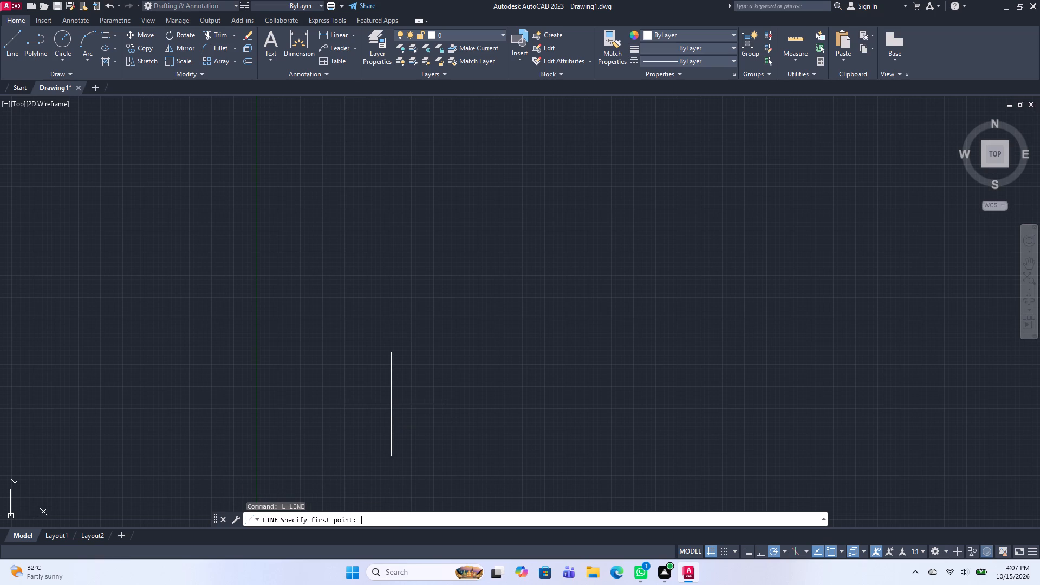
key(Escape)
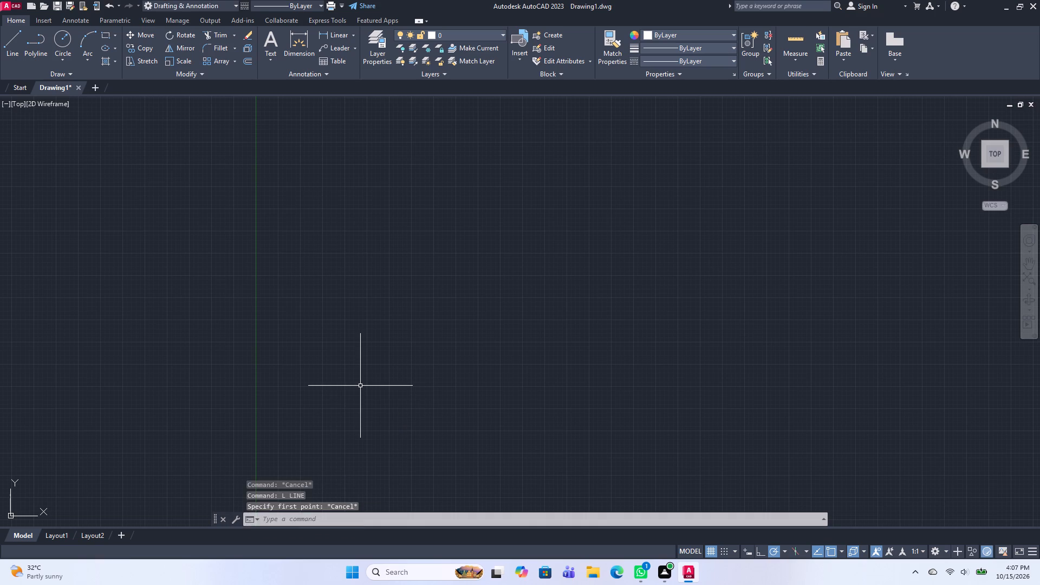
Draw a large freehand rectangle, slightly wider than tall, with its lower-left corner just above and to the right of the origin.
text(rec)
key(space)
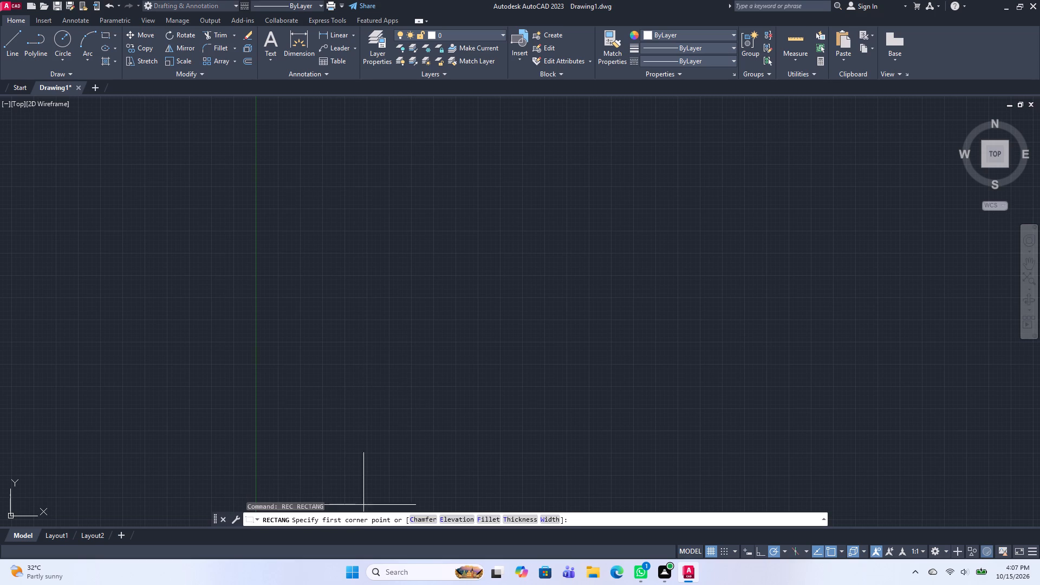
click(344, 476)
scroll(478, 295, down, 4)
middle_drag(571, 290, 513, 407)
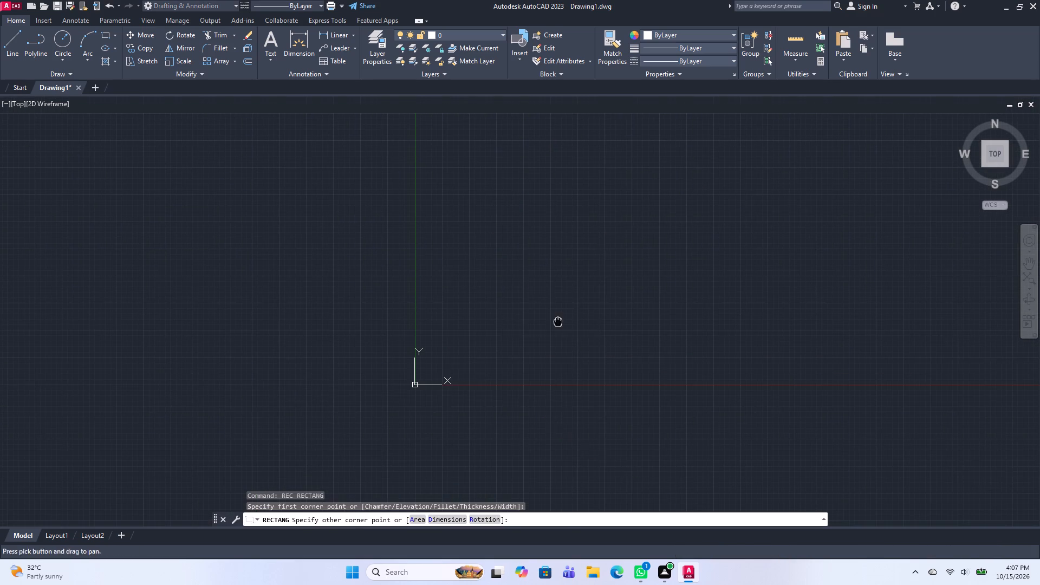
middle_drag(691, 152, 637, 310)
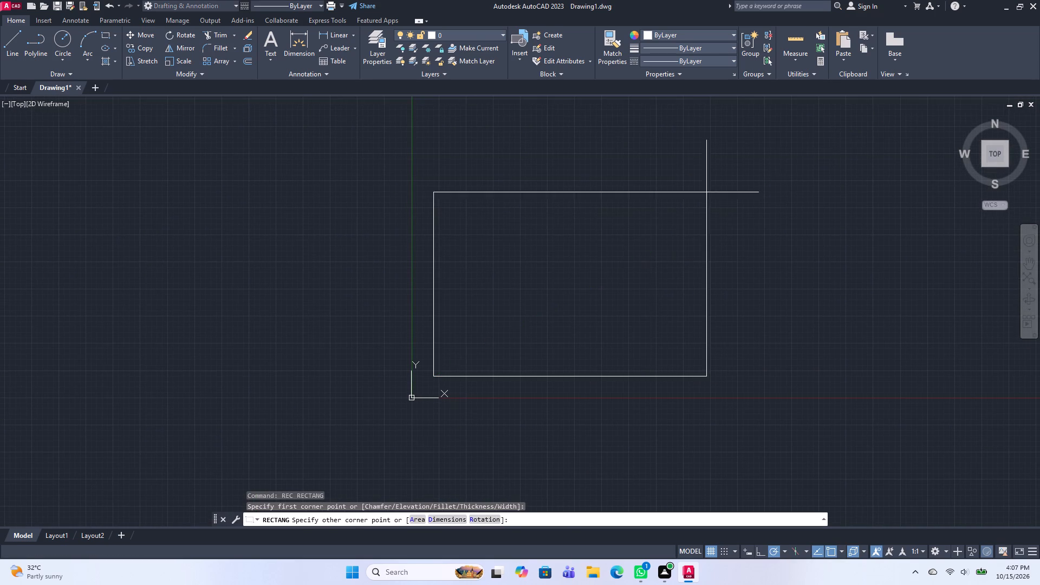
click(752, 100)
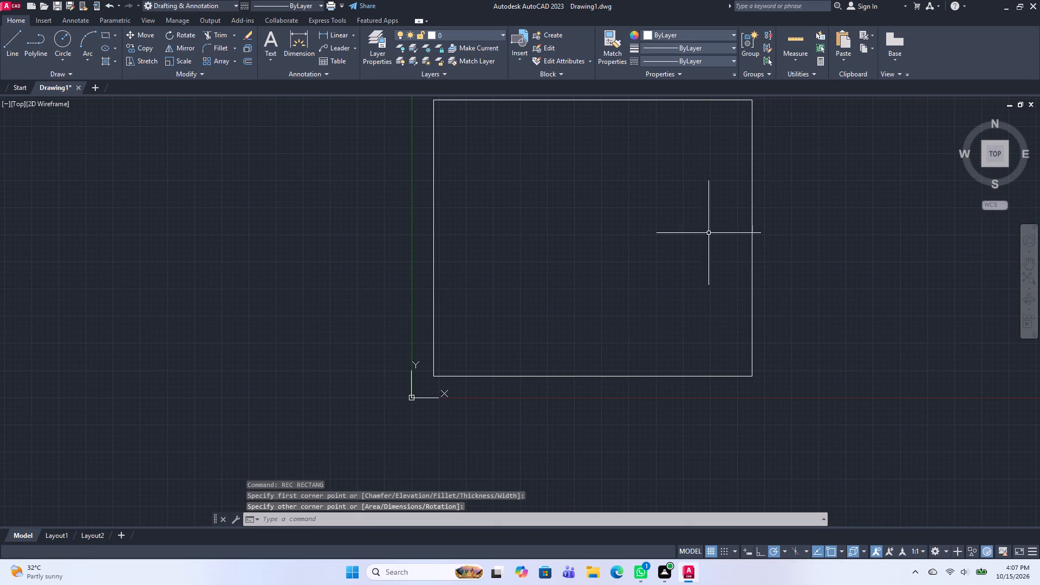
middle_drag(708, 233, 665, 266)
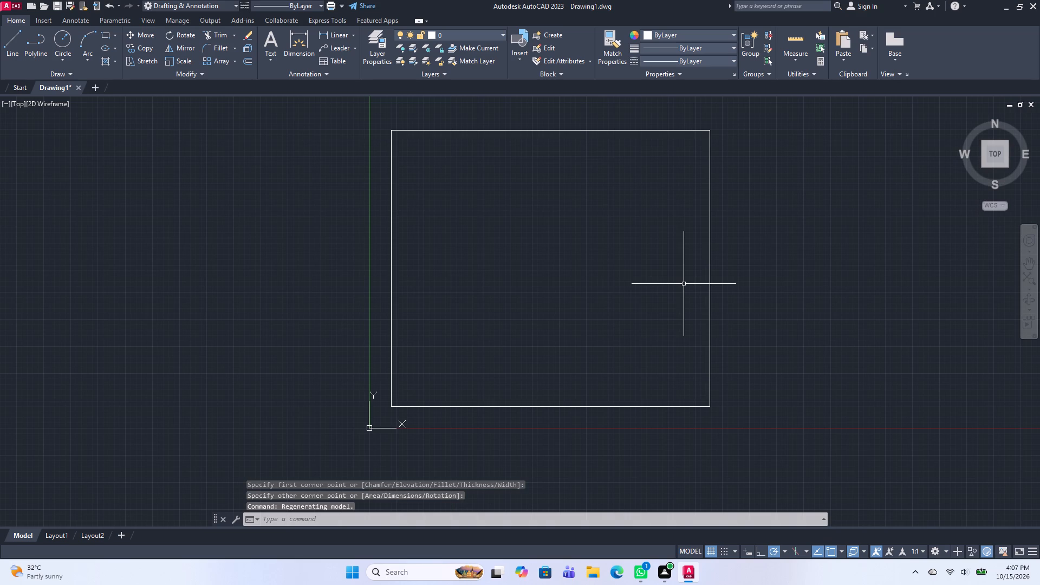
key(space)
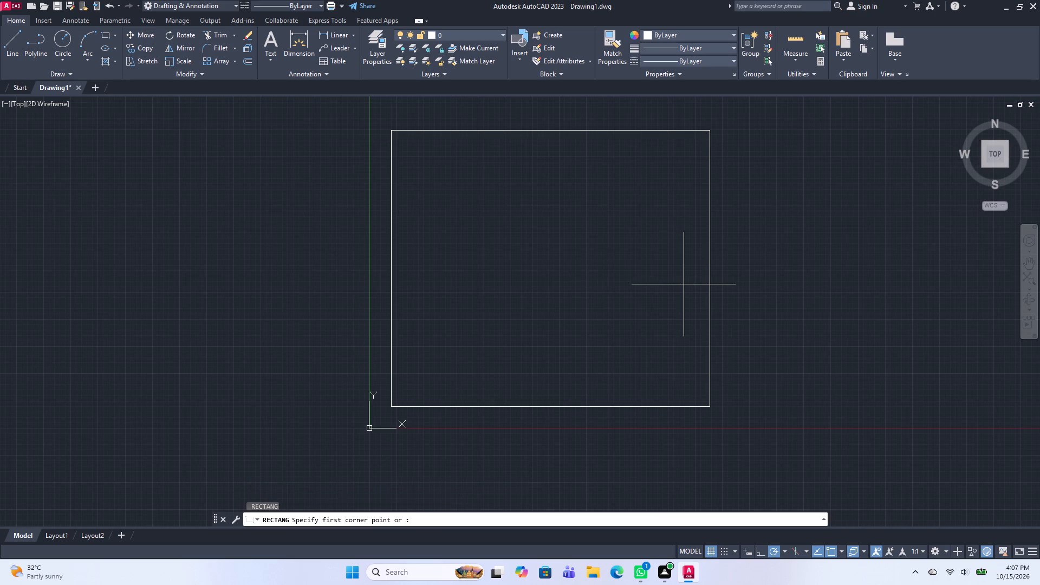
key(Escape)
Explode the rectangle into separate lines.
text(x)
key(space)
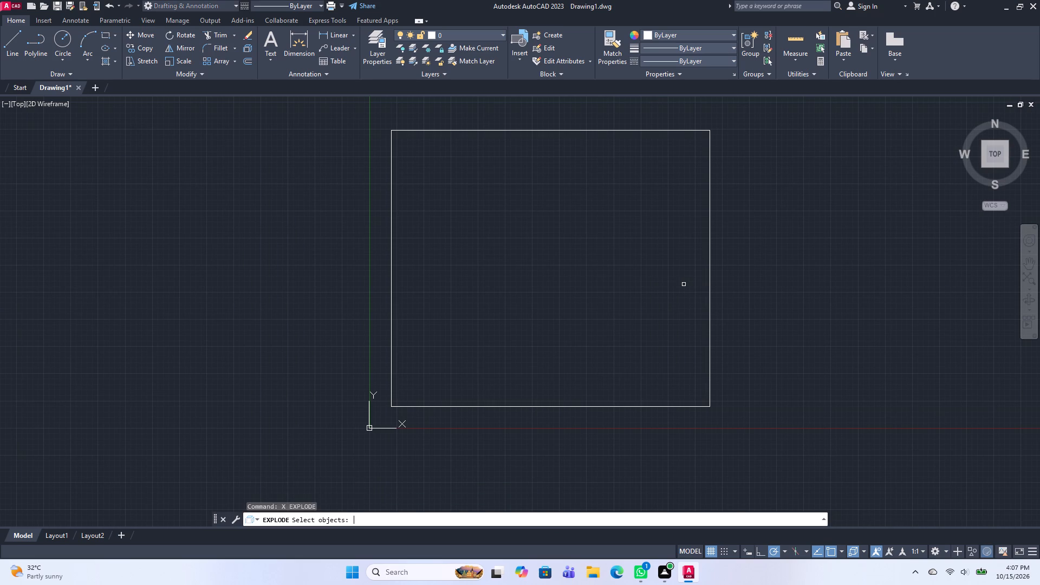
click(465, 294)
click(352, 369)
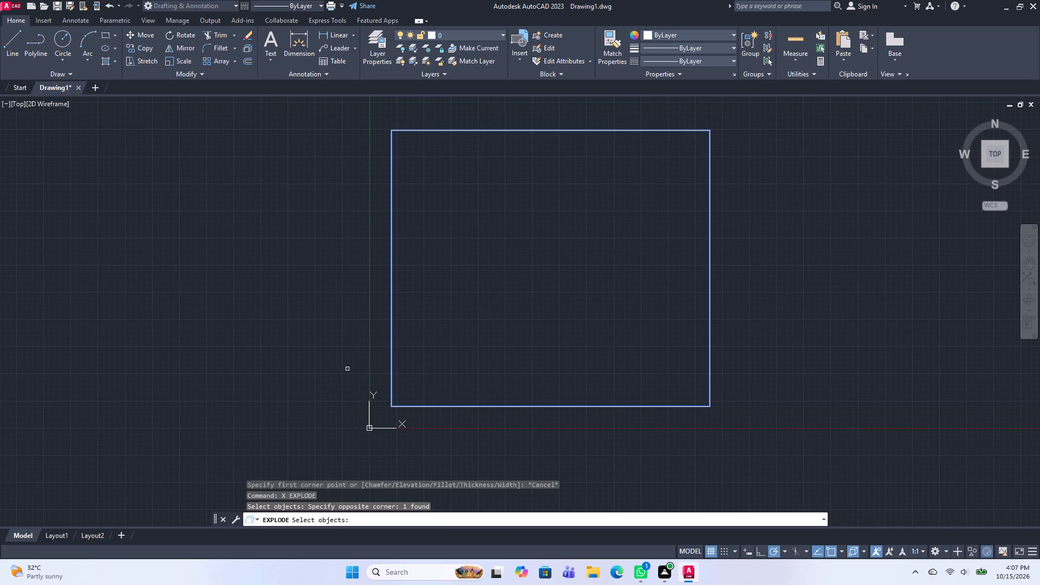
key(space)
Offset the rectangle's top edge inward with the Through option, about a quarter of the way down its height.
drag(522, 214, 520, 201)
click(482, 118)
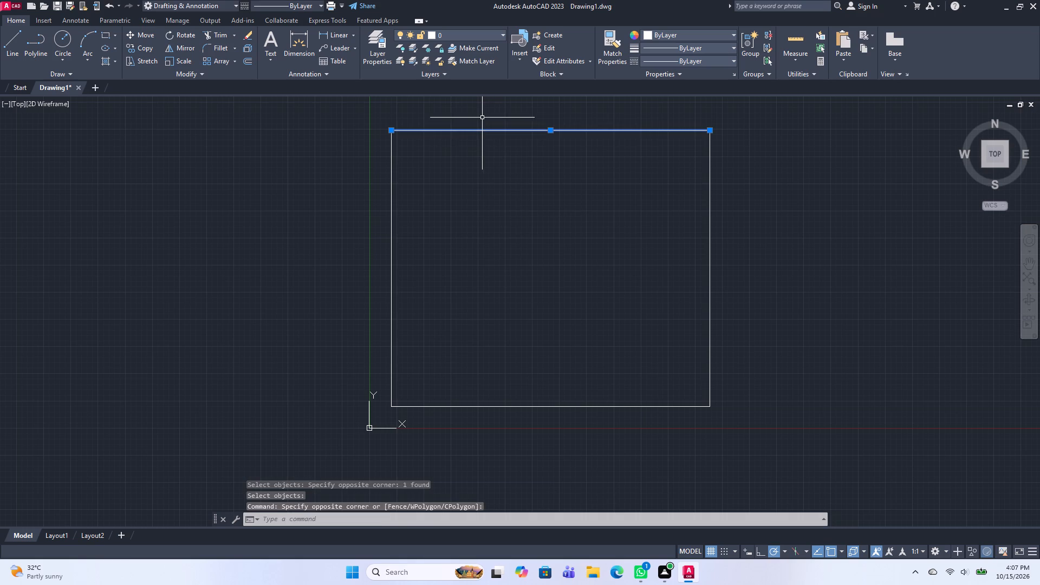
text(o t)
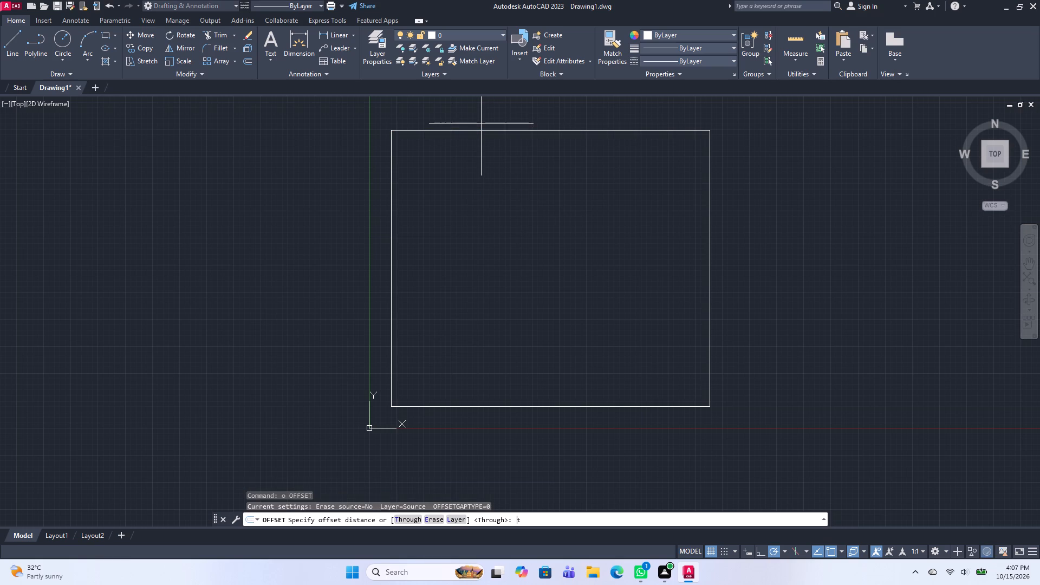
key(space)
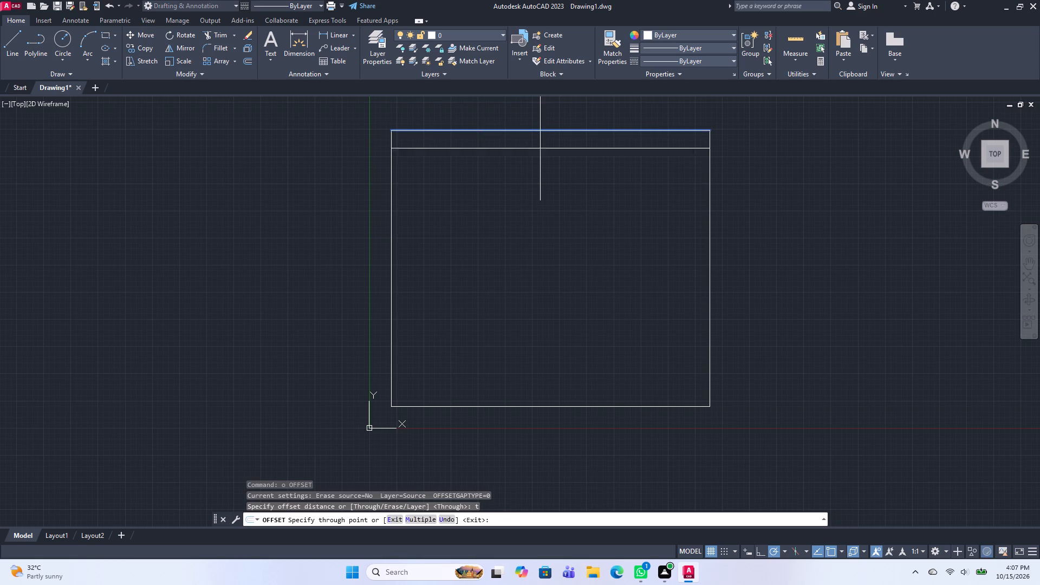
click(537, 199)
text(m)
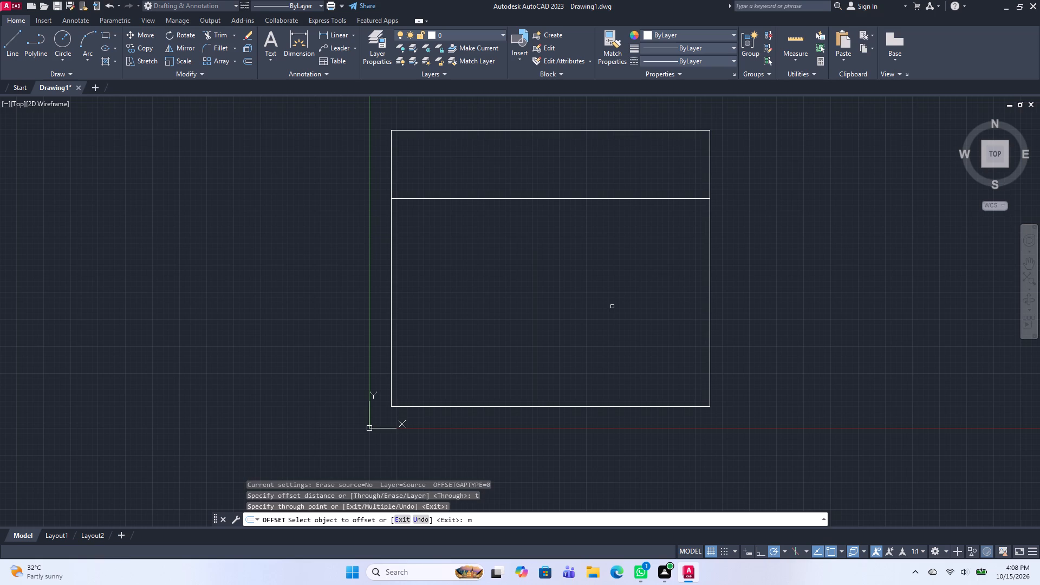
key(space)
key(Escape)
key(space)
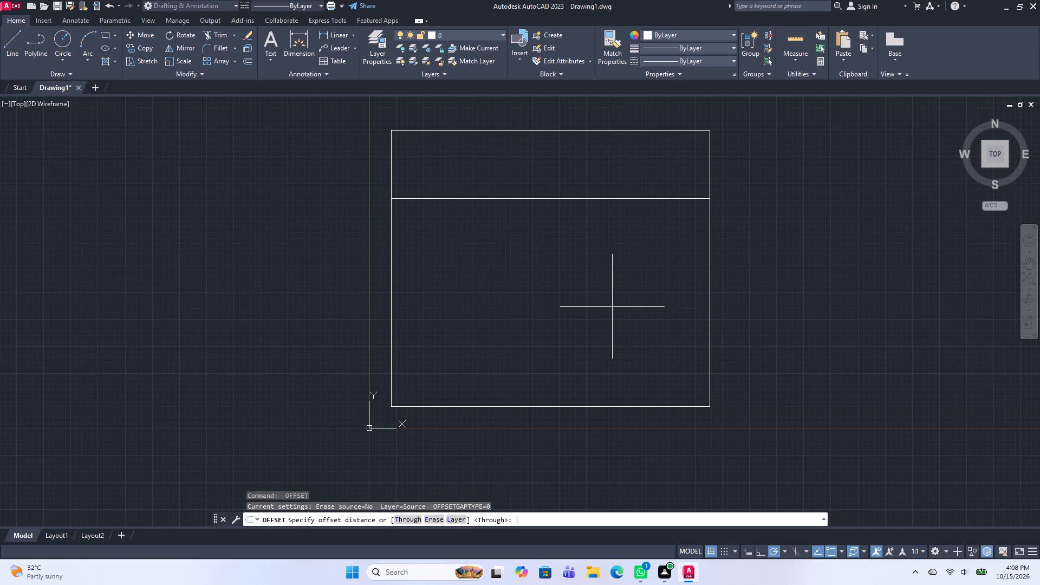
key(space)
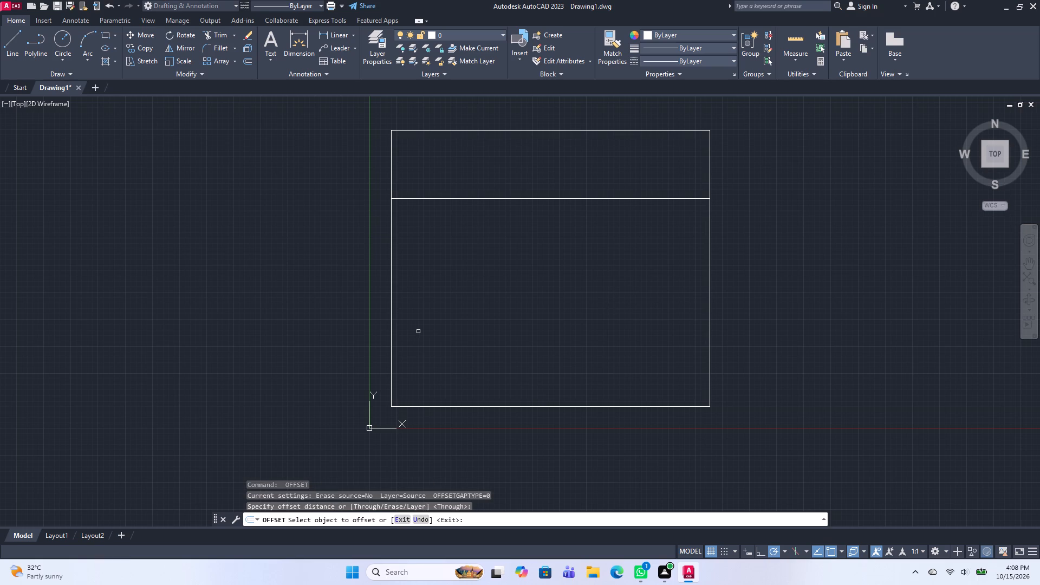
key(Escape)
Draw a vertical line from the bottom edge up to the offset line, about one-fifth of the width from the left edge.
key(l)
key(space)
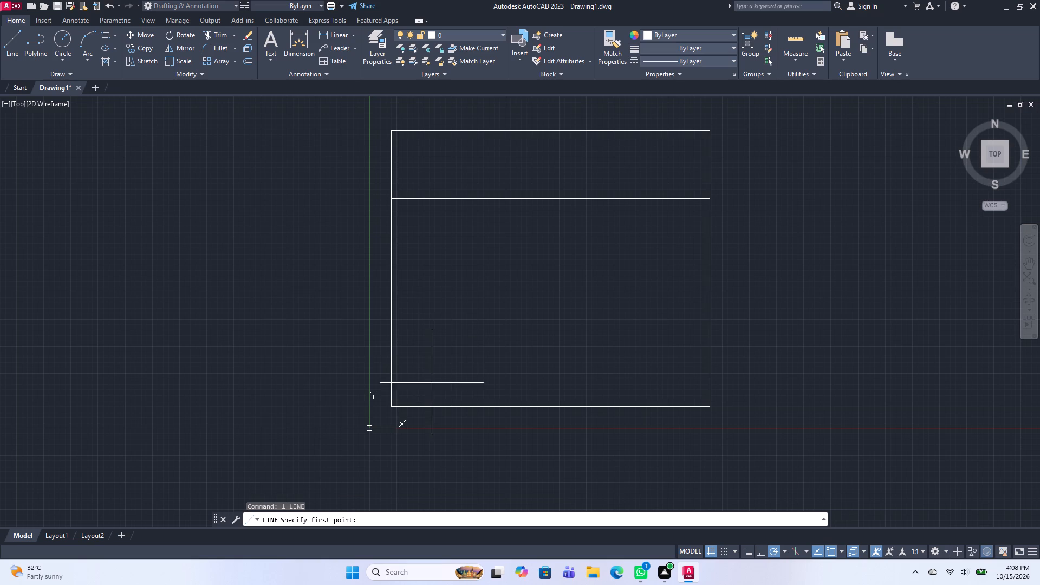
click(457, 406)
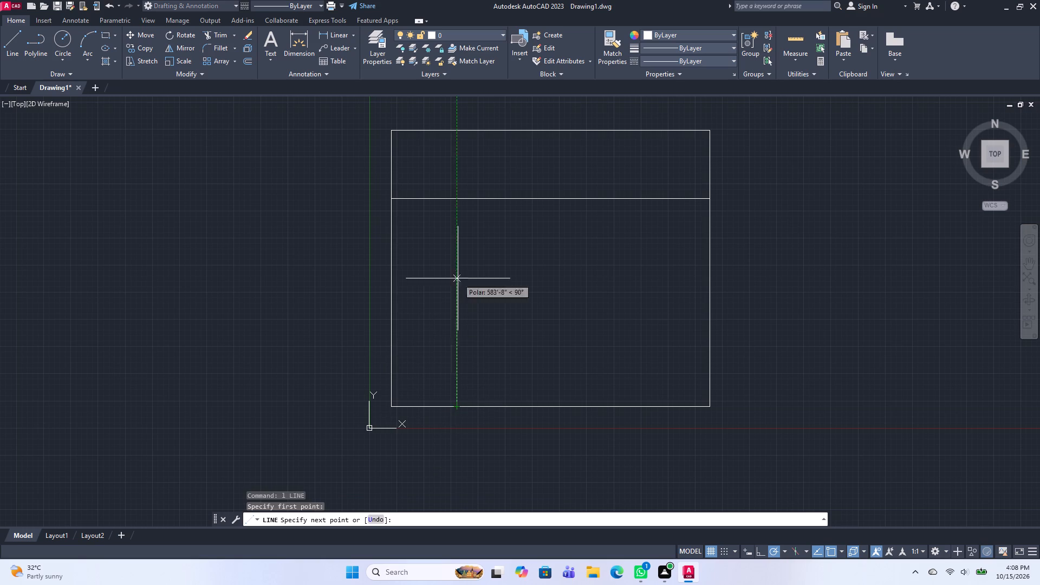
click(454, 196)
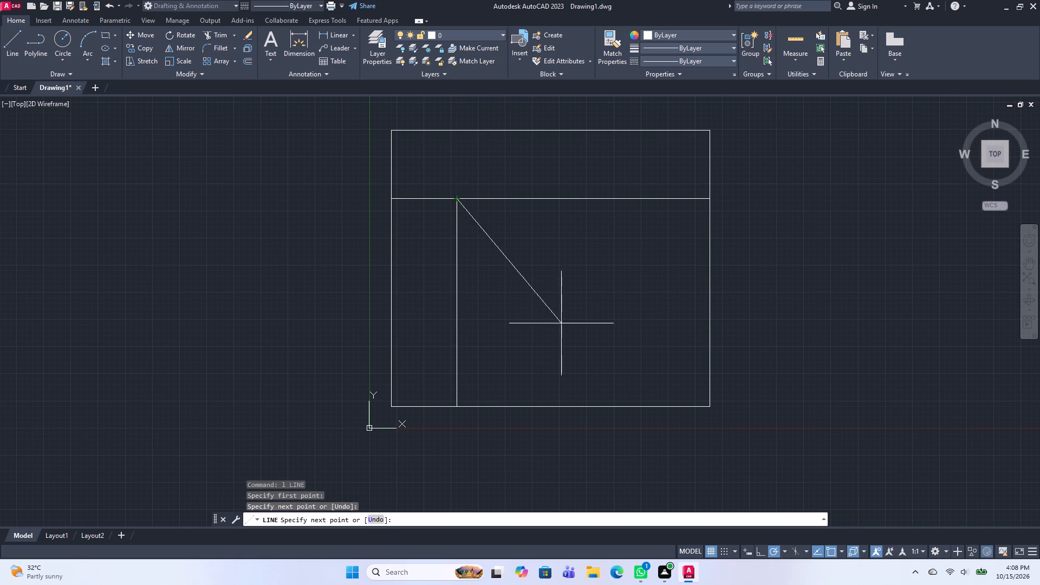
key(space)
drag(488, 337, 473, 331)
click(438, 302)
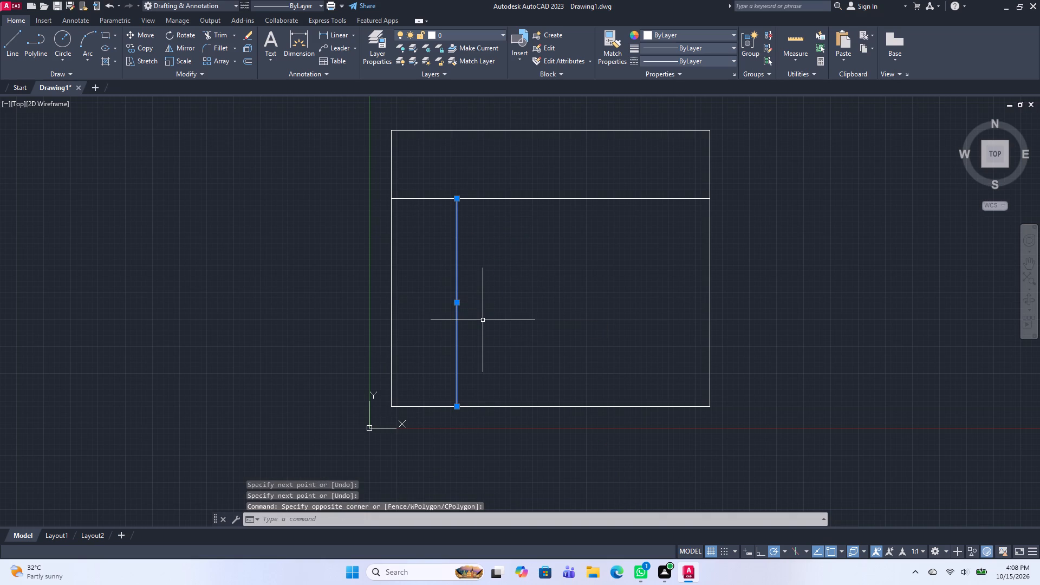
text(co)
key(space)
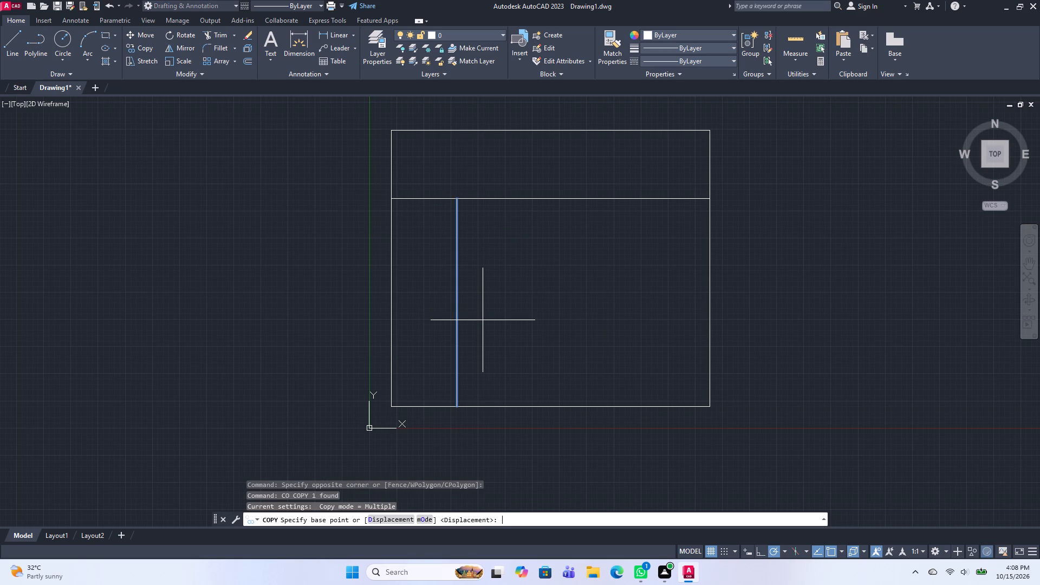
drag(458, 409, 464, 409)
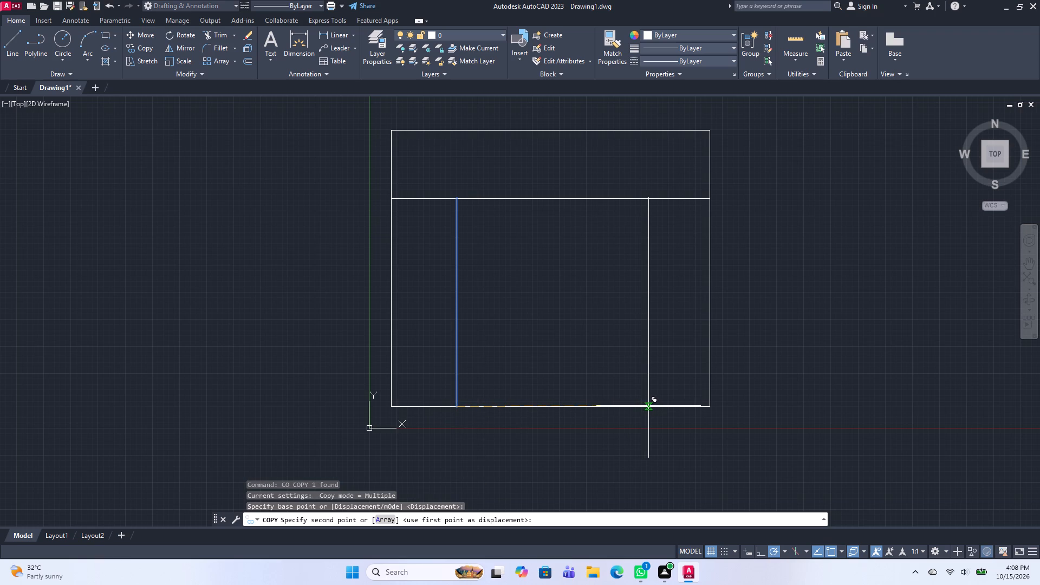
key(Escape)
Delete the vertical line near the rectangle's left edge.
drag(486, 360, 477, 356)
click(441, 329)
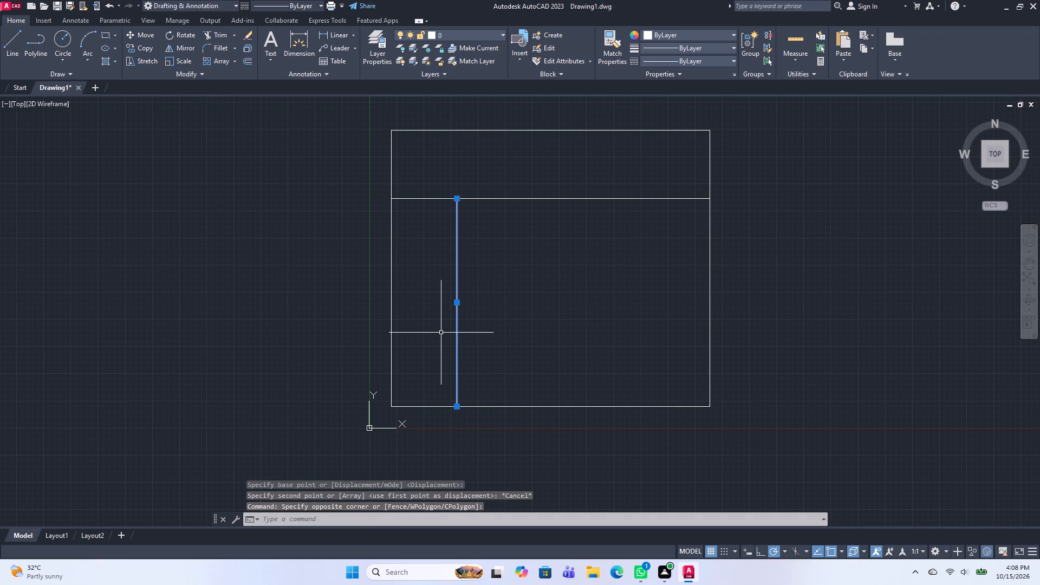
key(Delete)
Draw a vertical line from the midpoint of the rectangle's bottom edge up to the horizontal offset line.
text(l)
key(space)
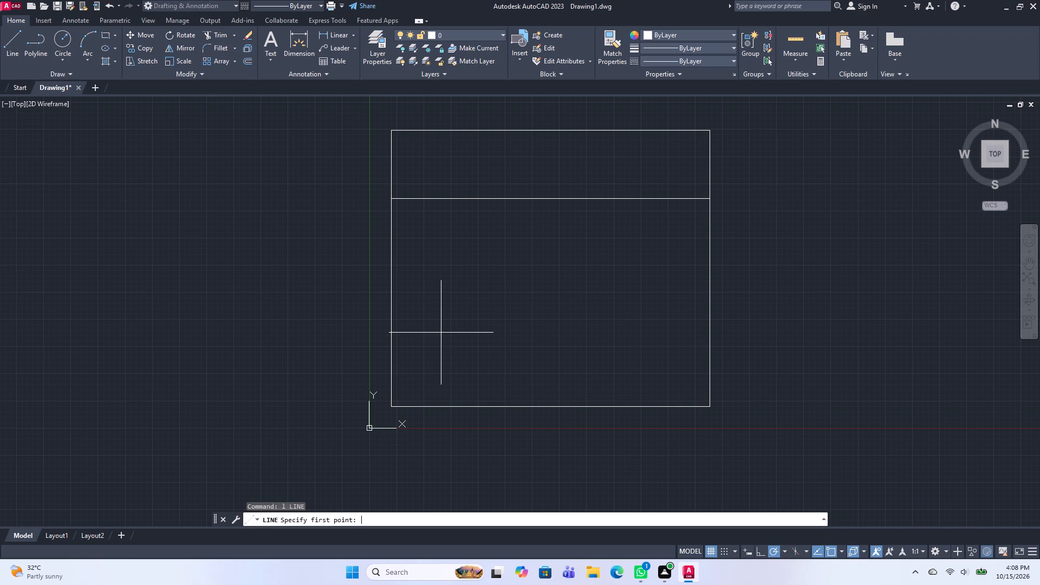
click(550, 403)
click(550, 199)
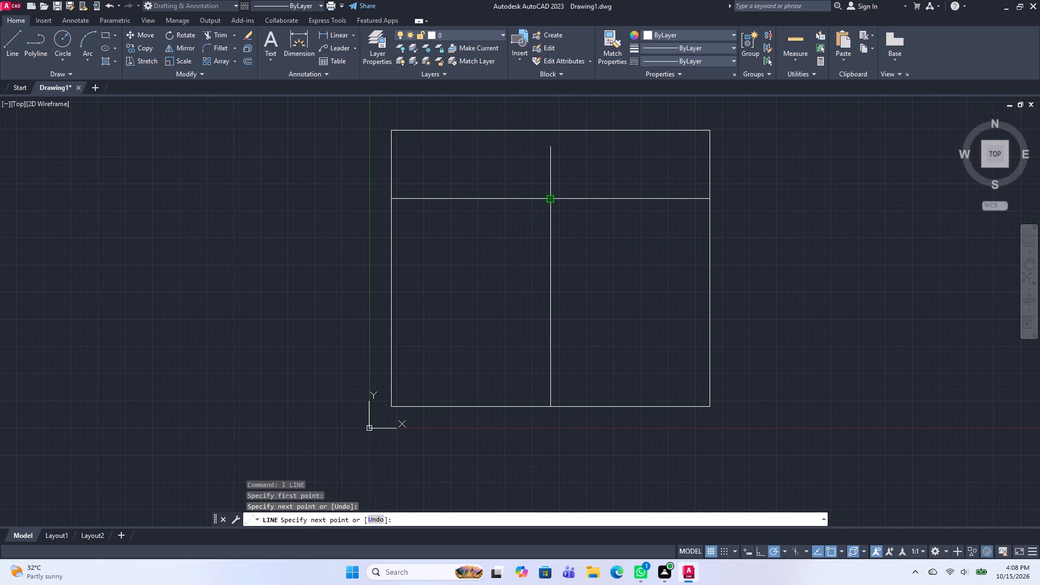
key(space)
Offset the central vertical line a short distance to its right with the Through option.
middle_drag(561, 274, 558, 257)
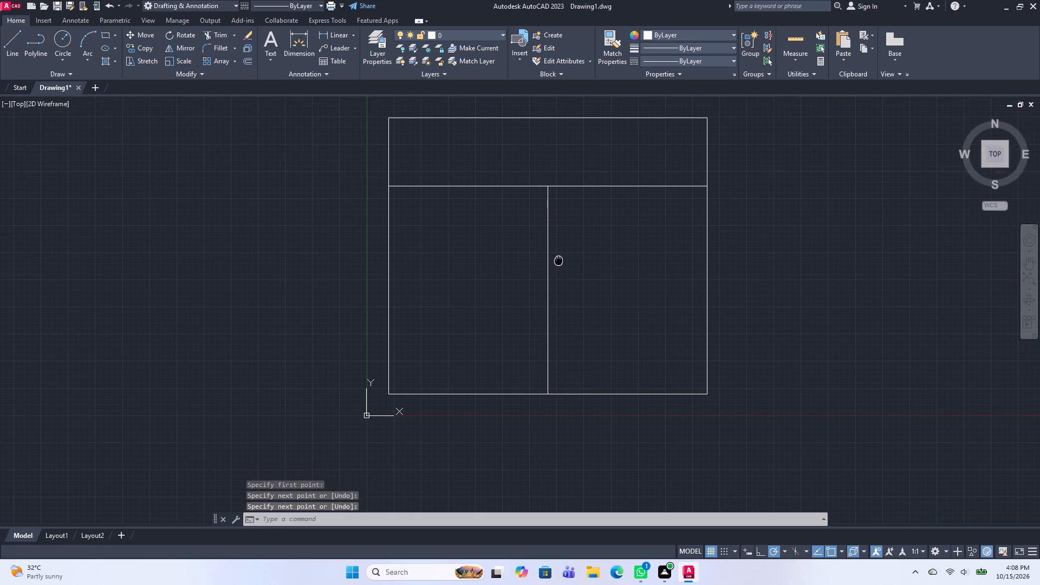
middle_drag(558, 257, 556, 252)
scroll(555, 251, down, 1)
middle_drag(562, 269, 553, 249)
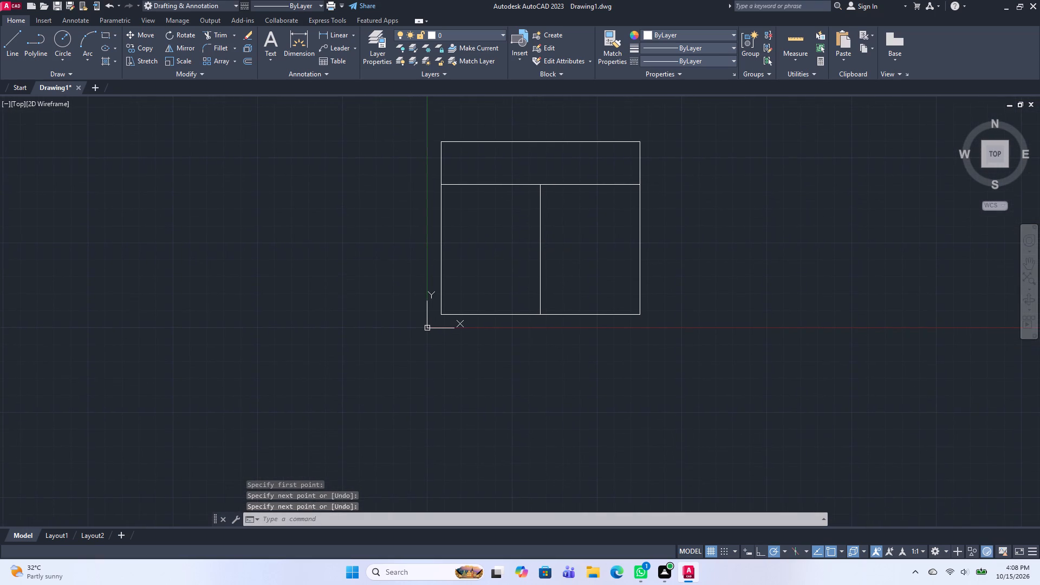
text(o t)
key(space)
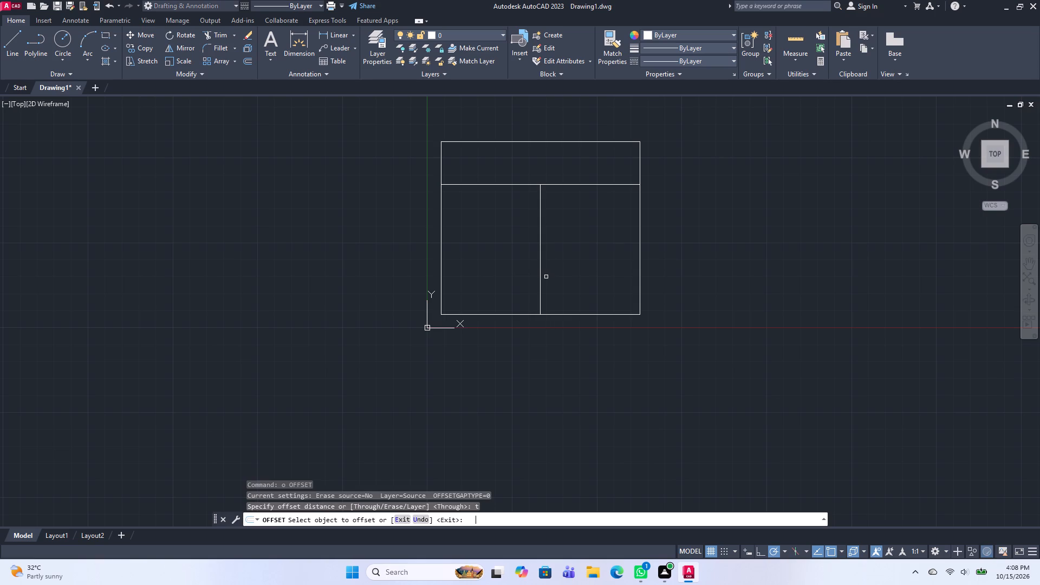
scroll(535, 264, up, 1)
click(544, 263)
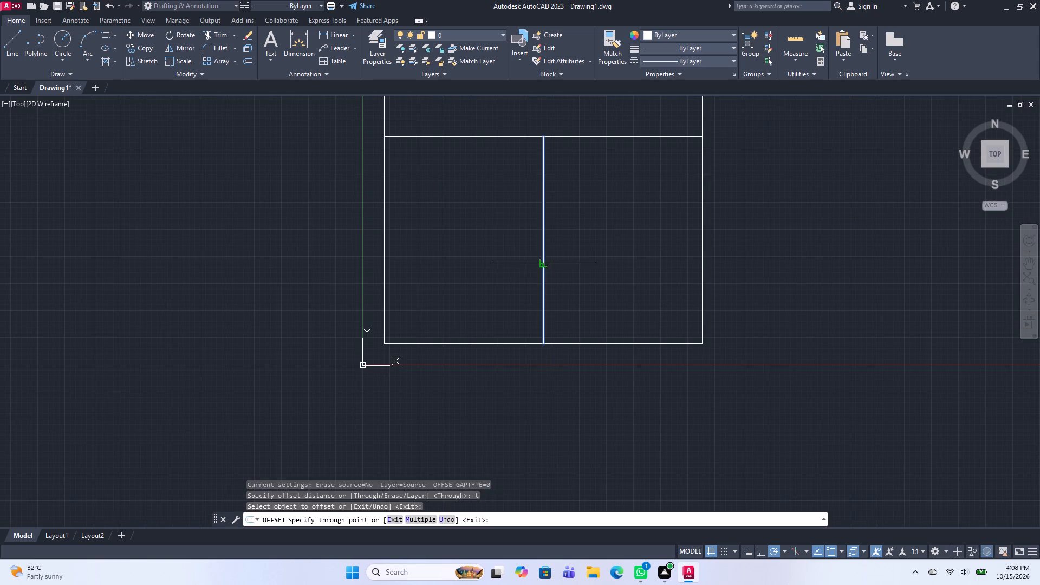
scroll(555, 265, up, 1)
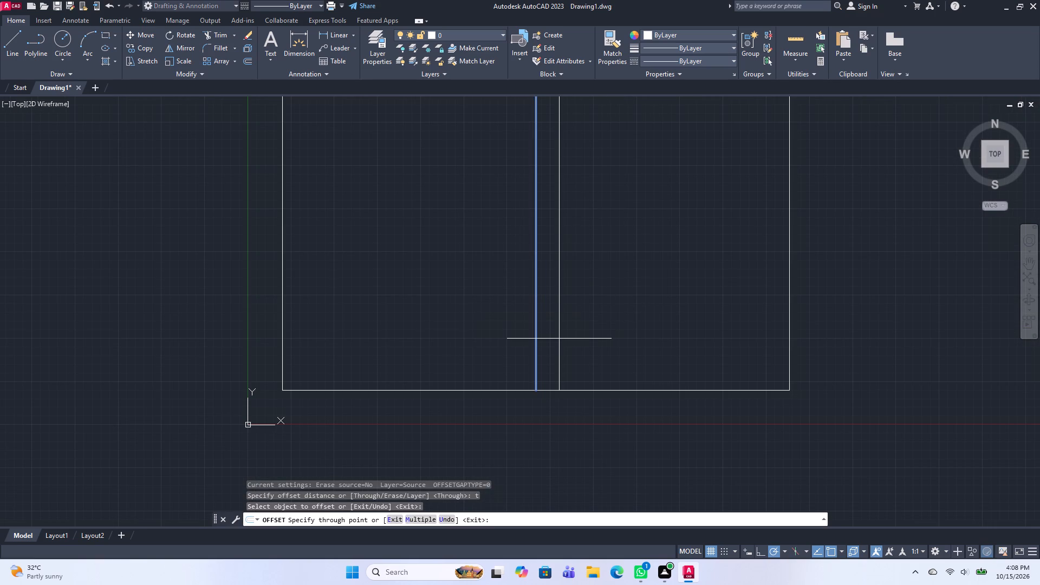
click(559, 339)
key(space)
Offset the central line to its left by the spacing between it and the new line, picked at their bottom ends.
key(space)
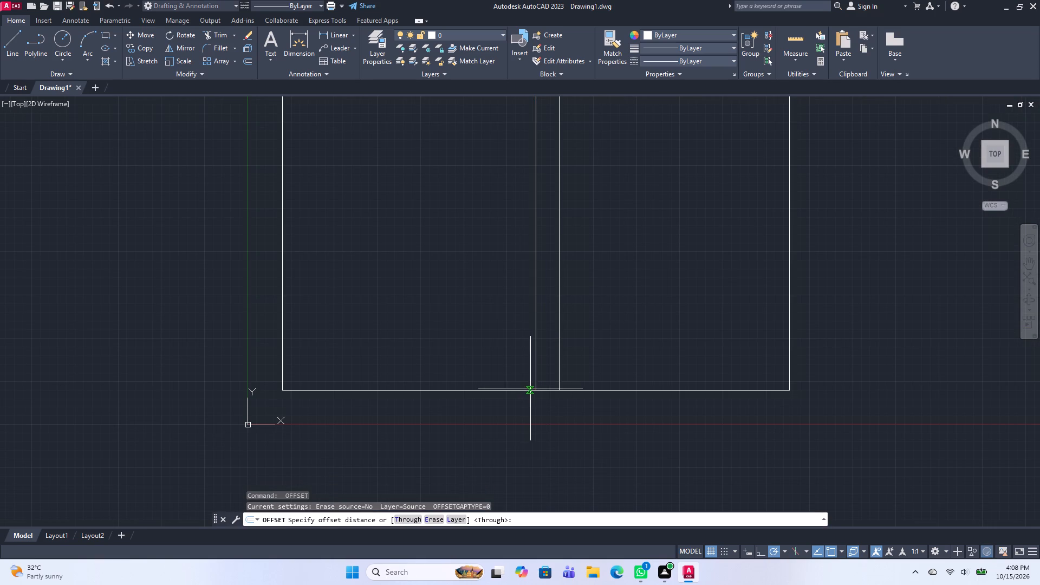
click(536, 391)
click(559, 391)
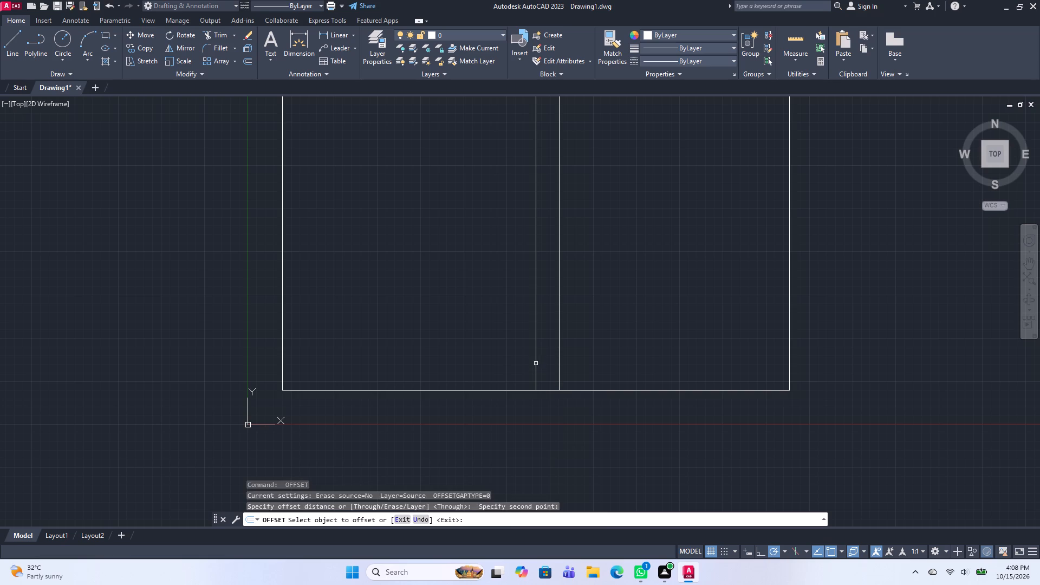
click(536, 363)
click(491, 361)
key(Escape)
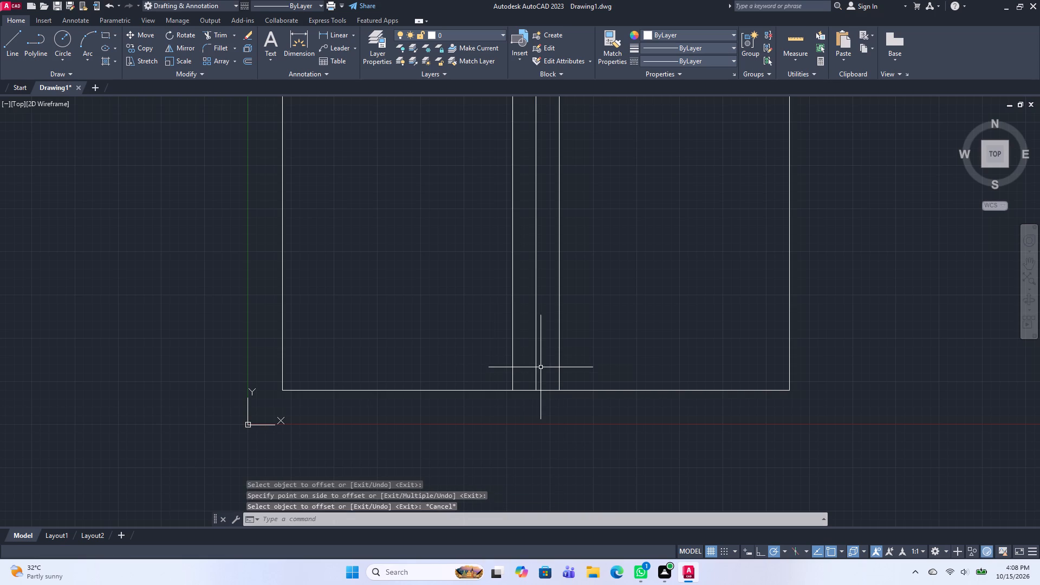
Delete the original middle line, leaving the two offset lines as a central strip.
click(541, 367)
click(534, 352)
key(Delete)
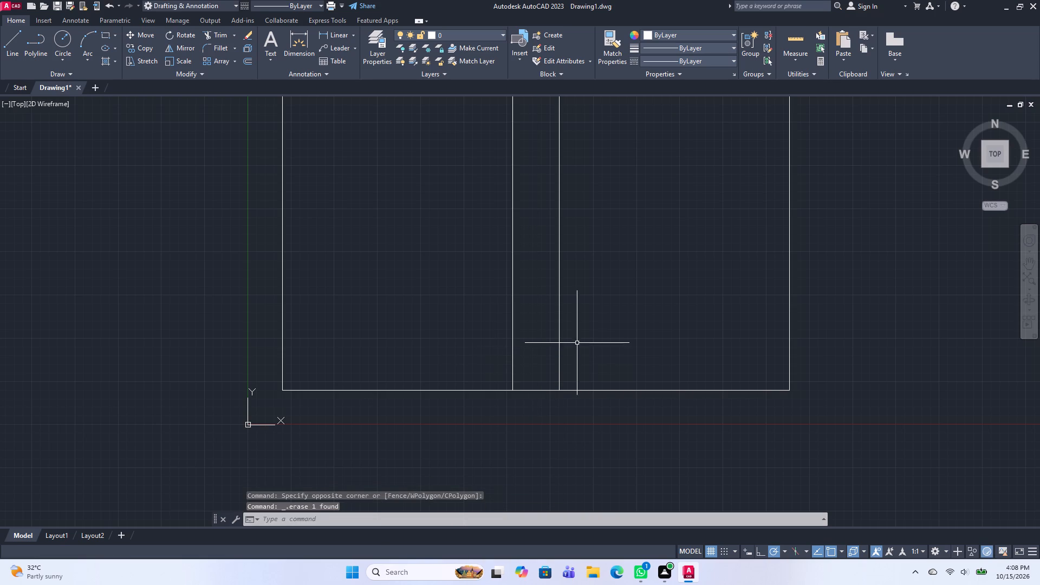
Copy the central pair of vertical lines from the left line's bottom end to the rectangle's lower-left corner.
drag(588, 350, 583, 347)
click(501, 313)
text(co)
key(space)
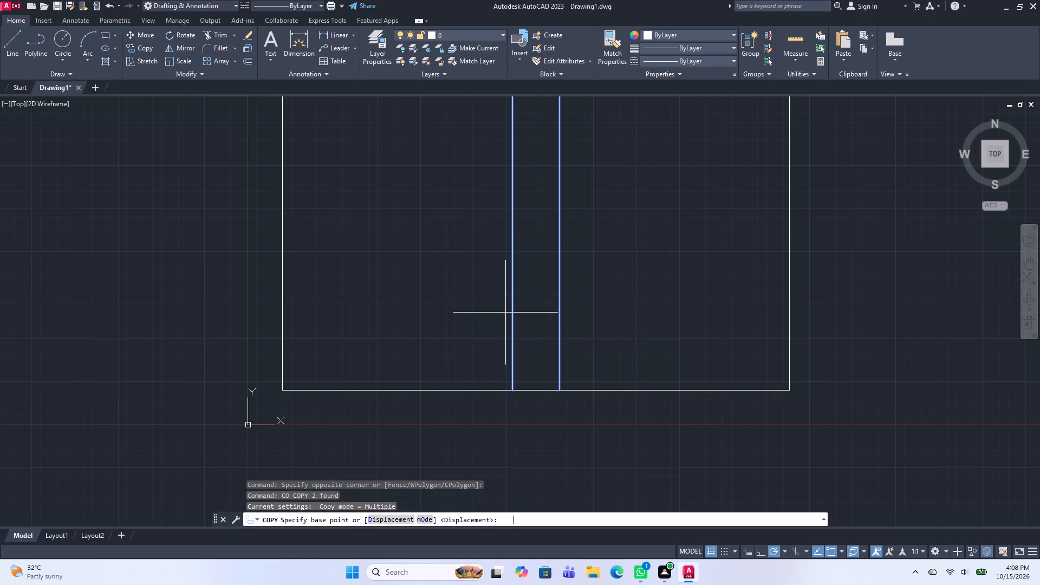
click(516, 391)
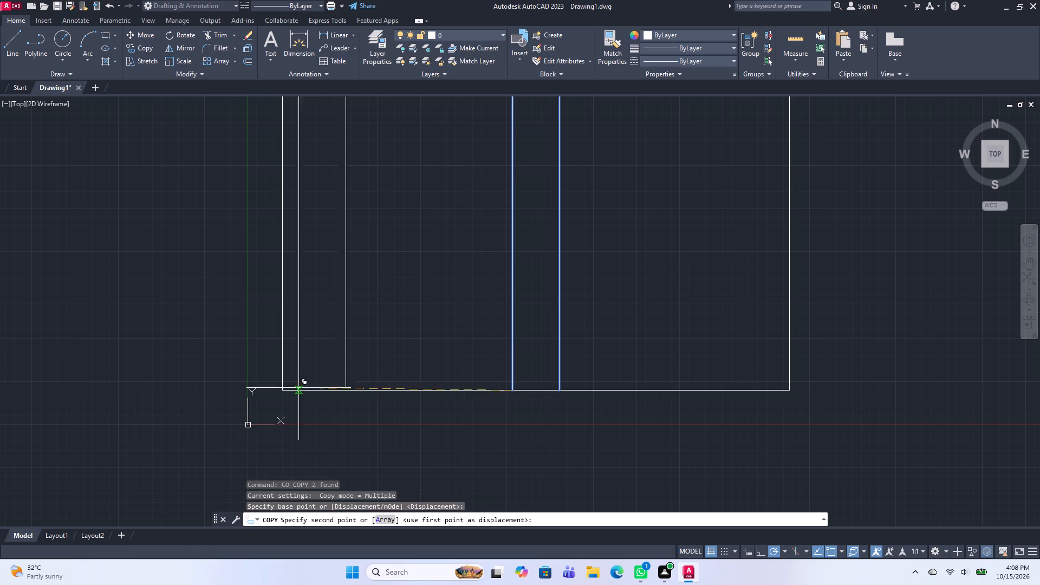
click(282, 389)
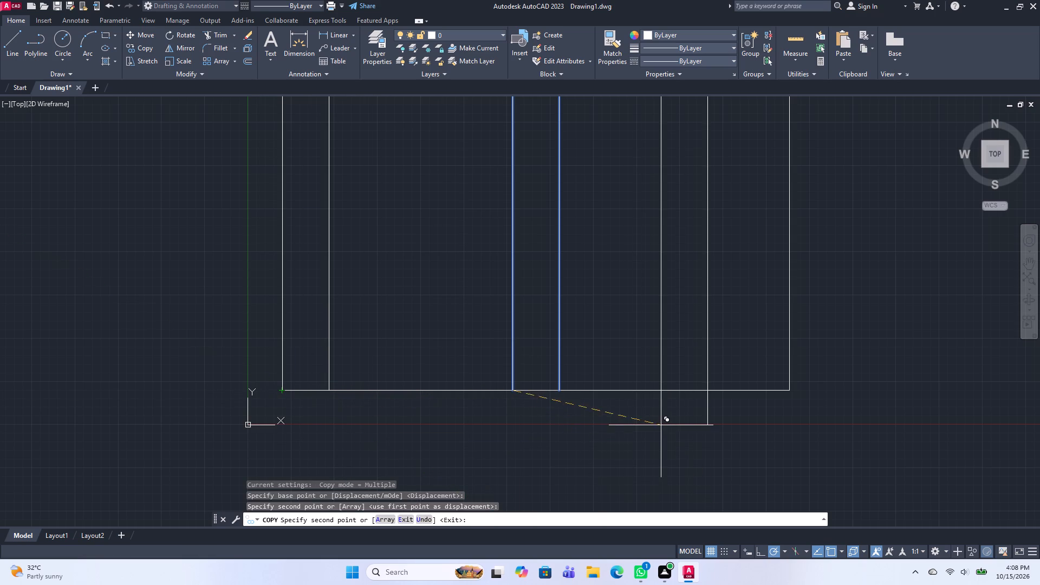
key(space)
Copy the central pair of vertical lines from the right line's bottom end to the rectangle's lower-right corner.
key(space)
click(598, 361)
click(417, 288)
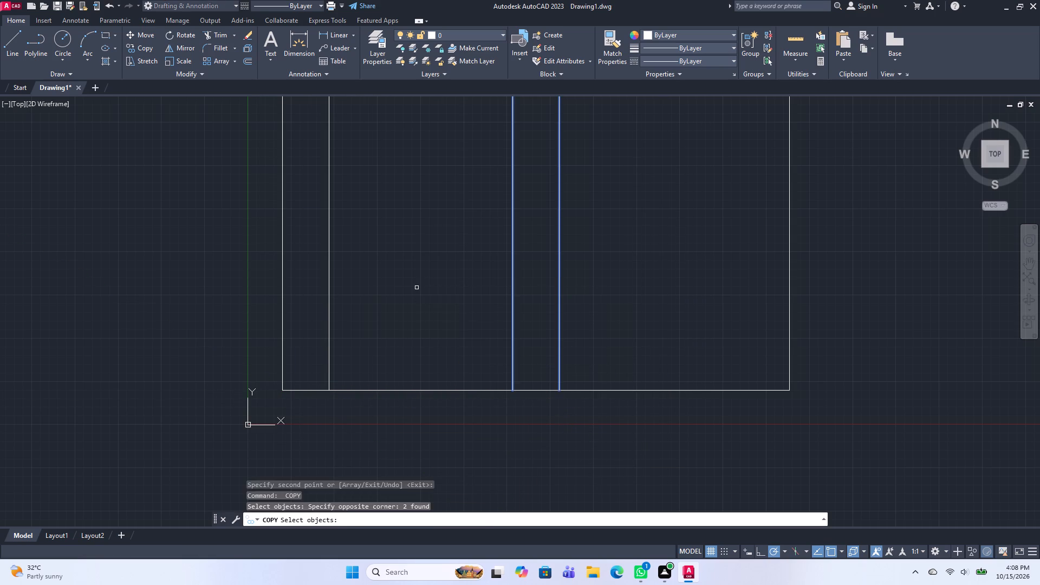
key(space)
click(558, 390)
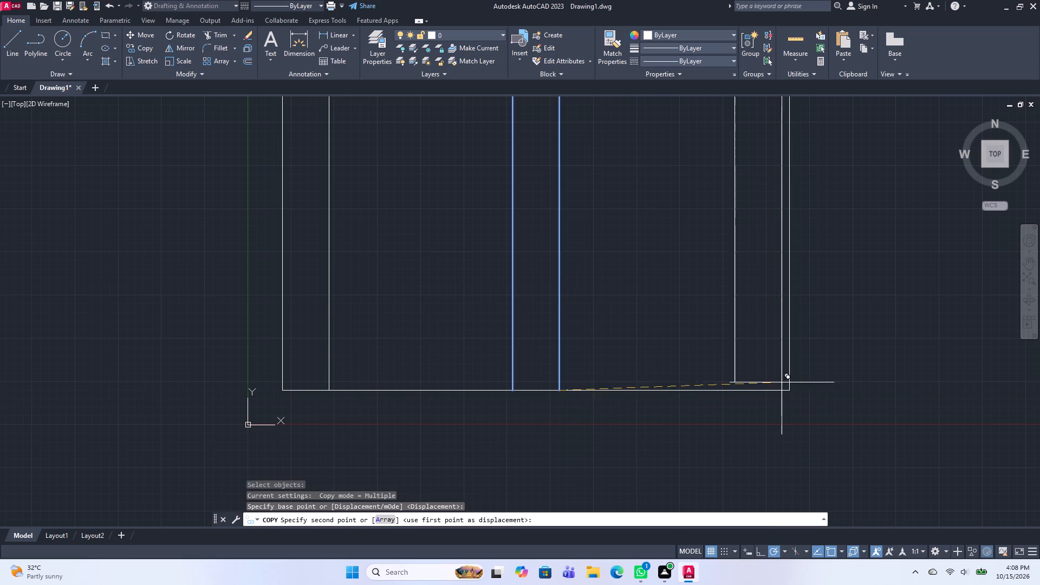
click(789, 389)
key(space)
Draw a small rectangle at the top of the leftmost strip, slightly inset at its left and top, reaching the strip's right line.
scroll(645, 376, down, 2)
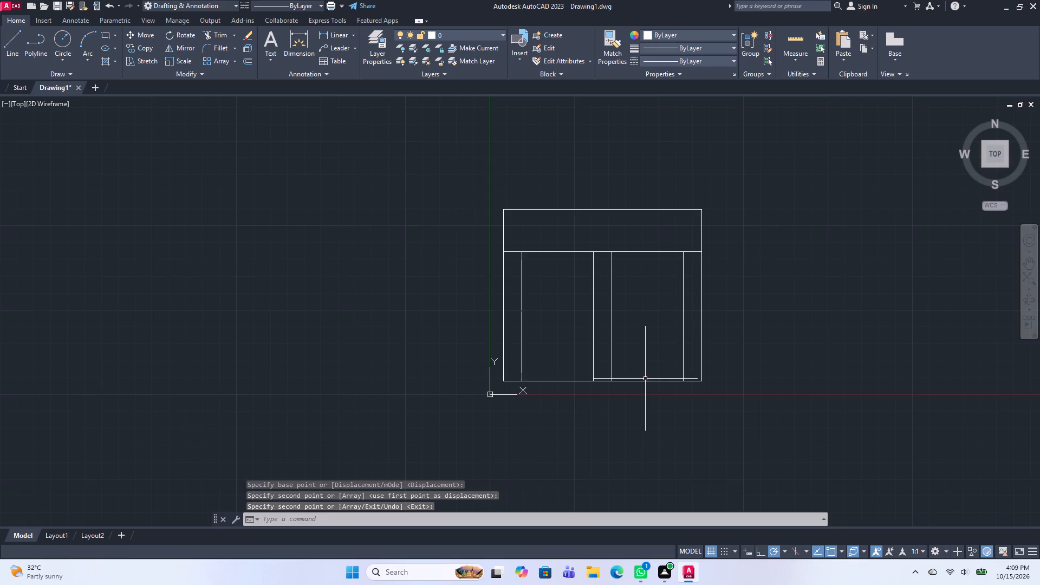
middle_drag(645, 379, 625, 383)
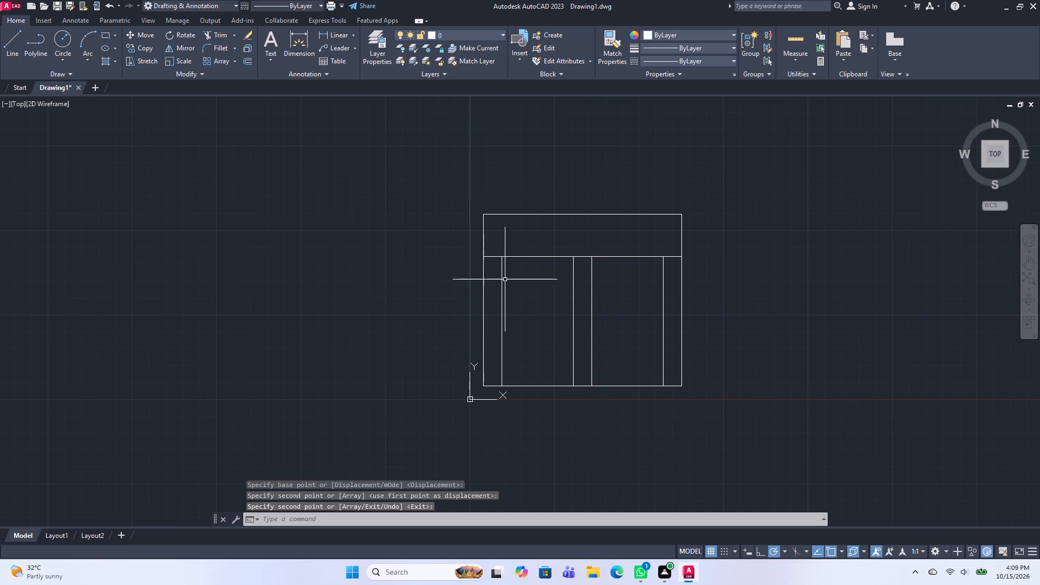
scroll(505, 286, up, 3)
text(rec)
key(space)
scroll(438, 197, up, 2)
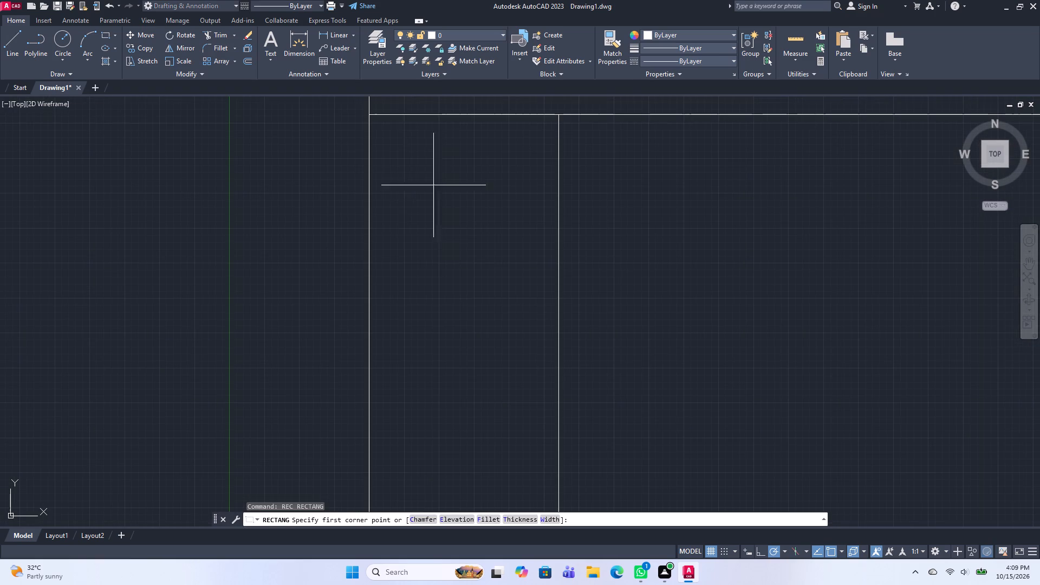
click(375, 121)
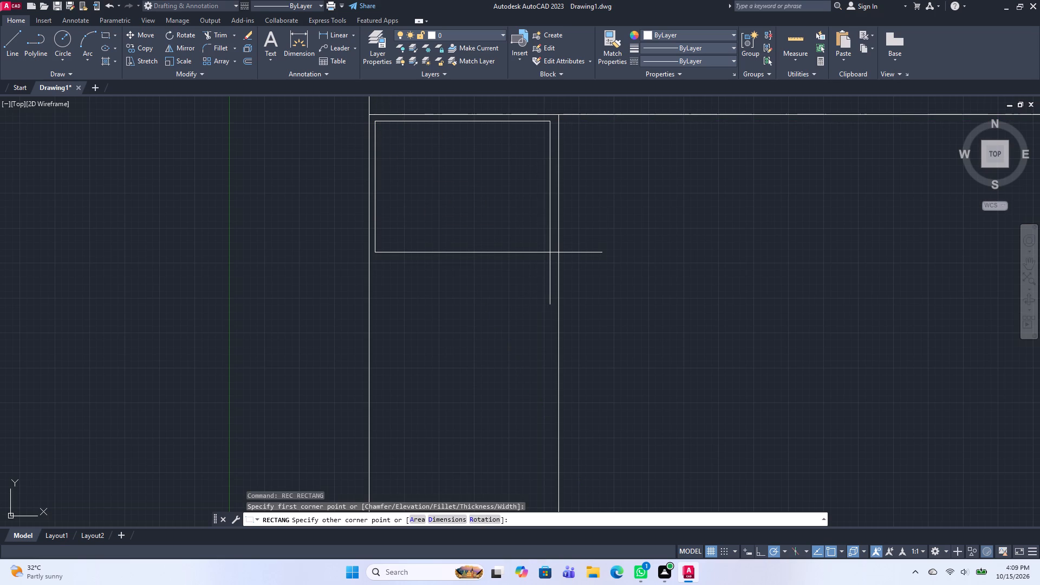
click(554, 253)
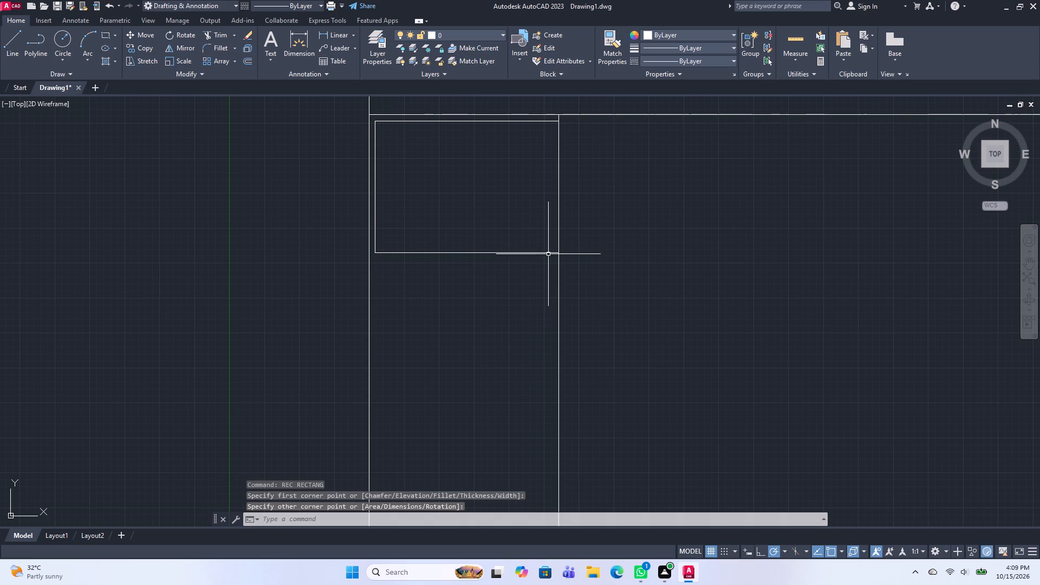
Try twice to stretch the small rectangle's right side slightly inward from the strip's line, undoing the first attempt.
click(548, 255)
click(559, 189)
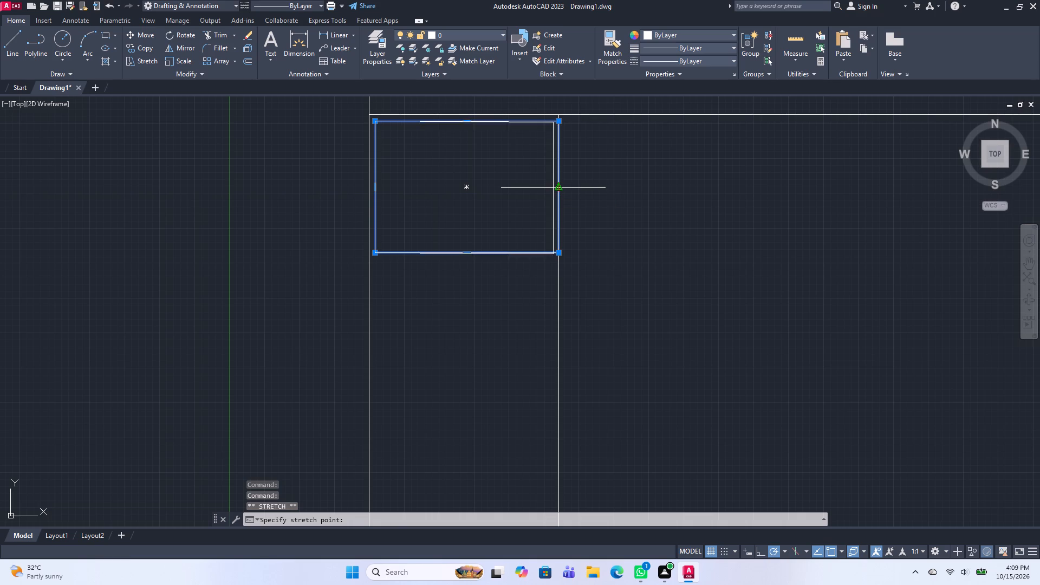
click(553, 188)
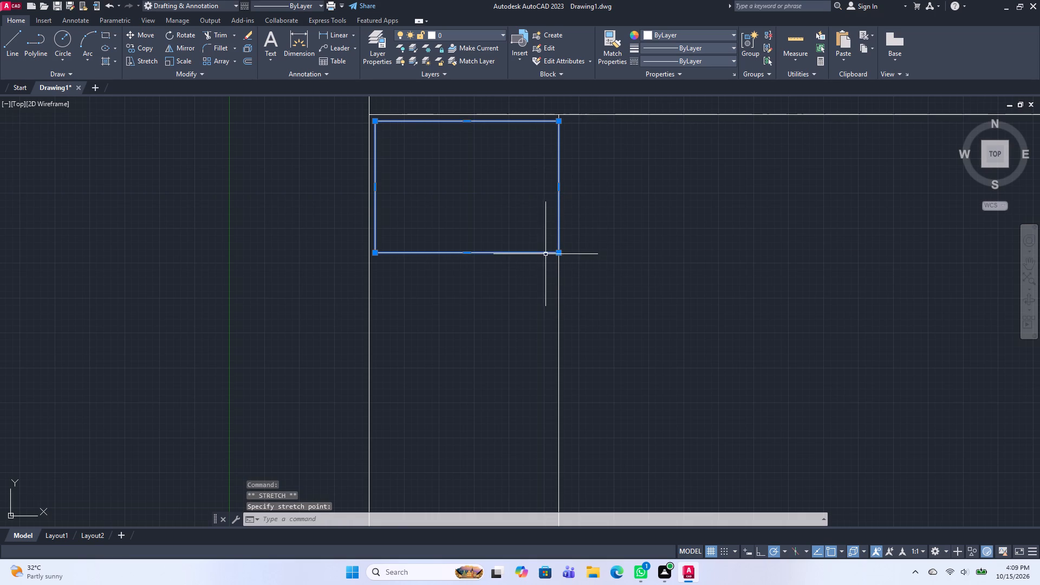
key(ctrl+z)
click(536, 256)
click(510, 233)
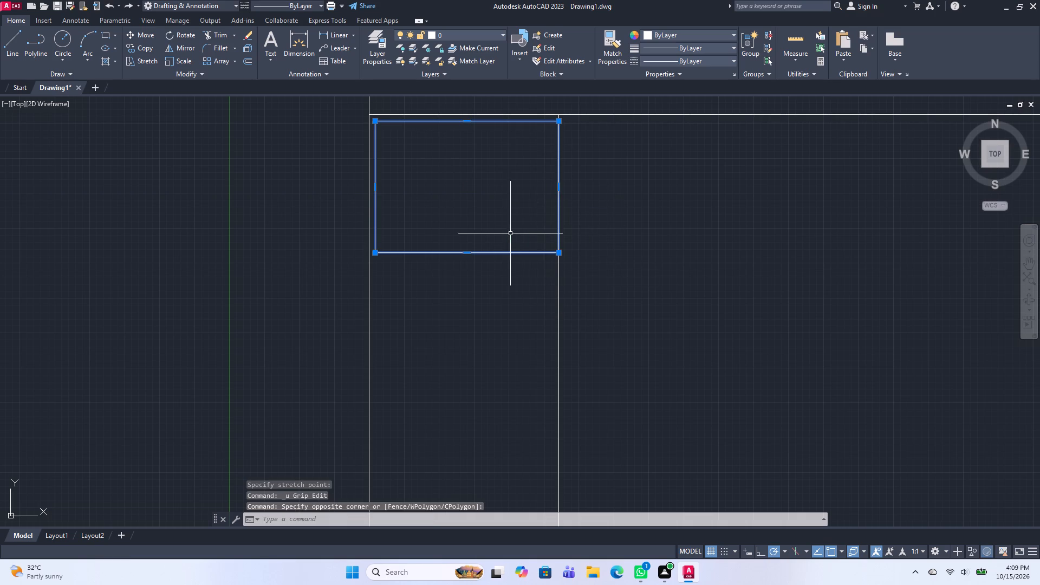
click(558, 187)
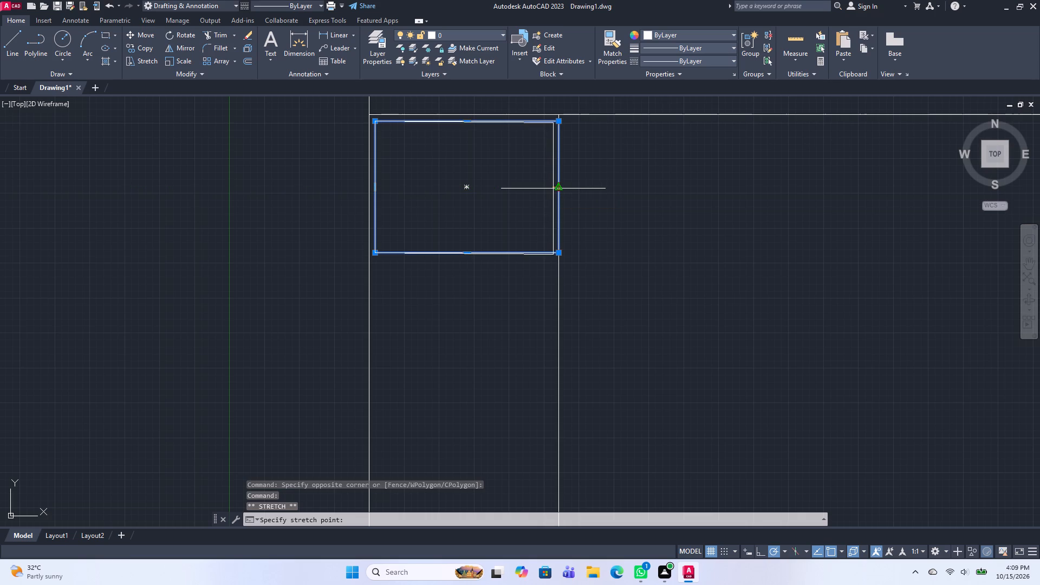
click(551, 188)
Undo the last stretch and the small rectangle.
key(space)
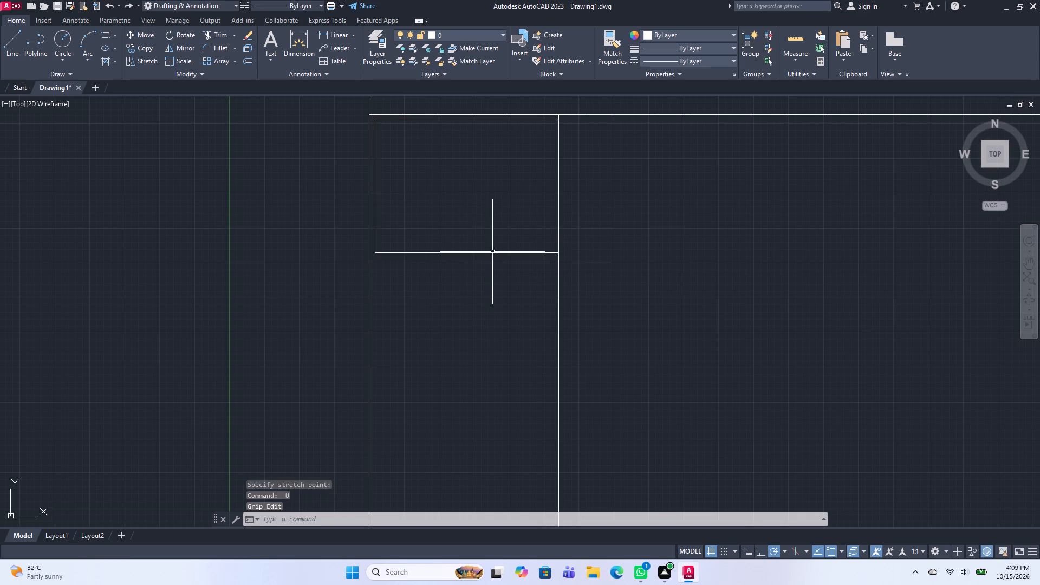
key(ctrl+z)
Draw a small rectangle at the top of the leftmost strip, slightly inset from both sides and the top, wider than tall.
scroll(491, 252, down, 3)
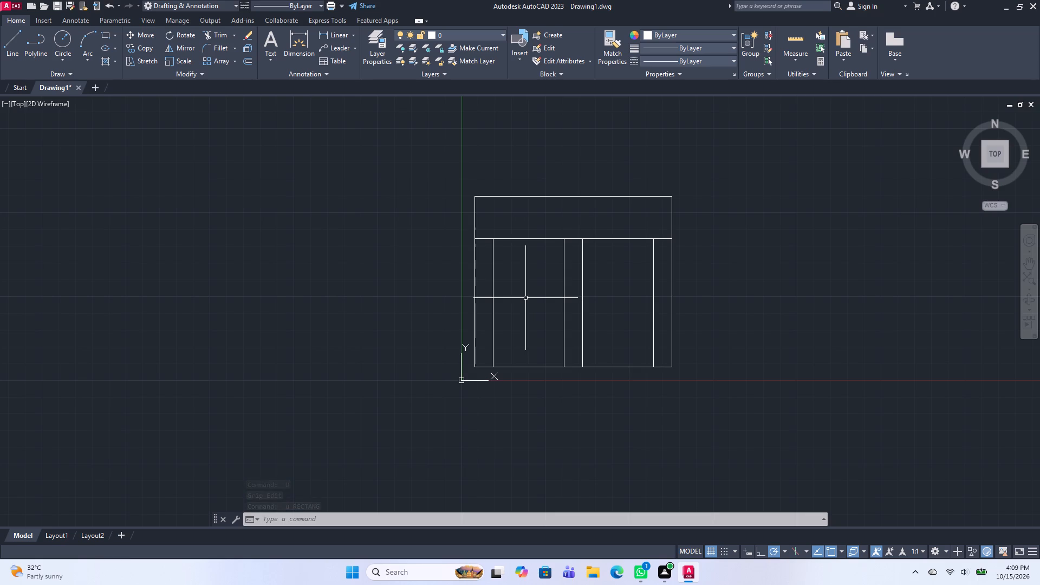
scroll(515, 288, up, 2)
text(rec)
key(space)
scroll(421, 236, up, 1)
scroll(424, 177, up, 1)
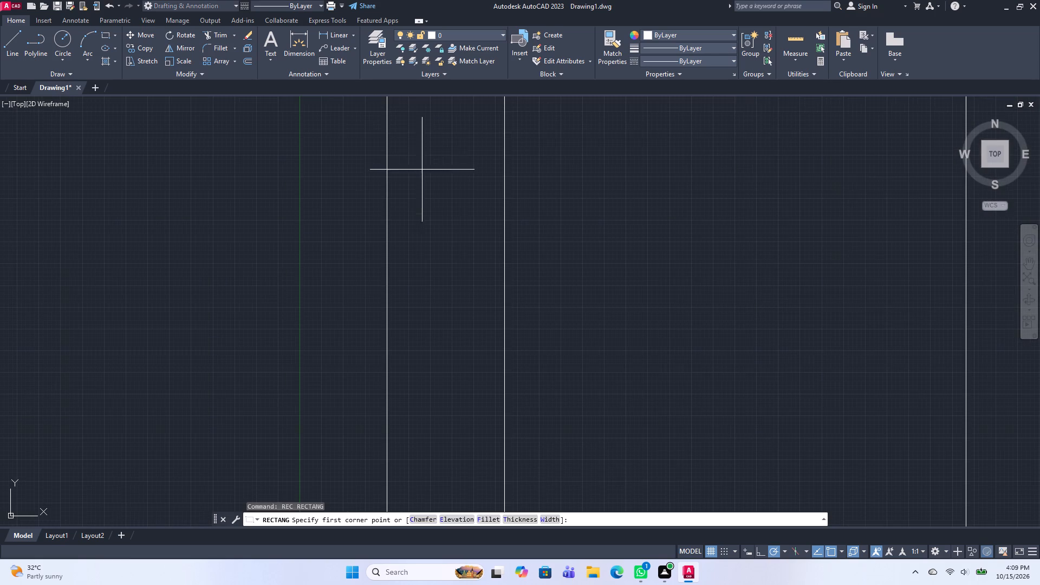
middle_drag(414, 148, 424, 268)
scroll(420, 258, up, 1)
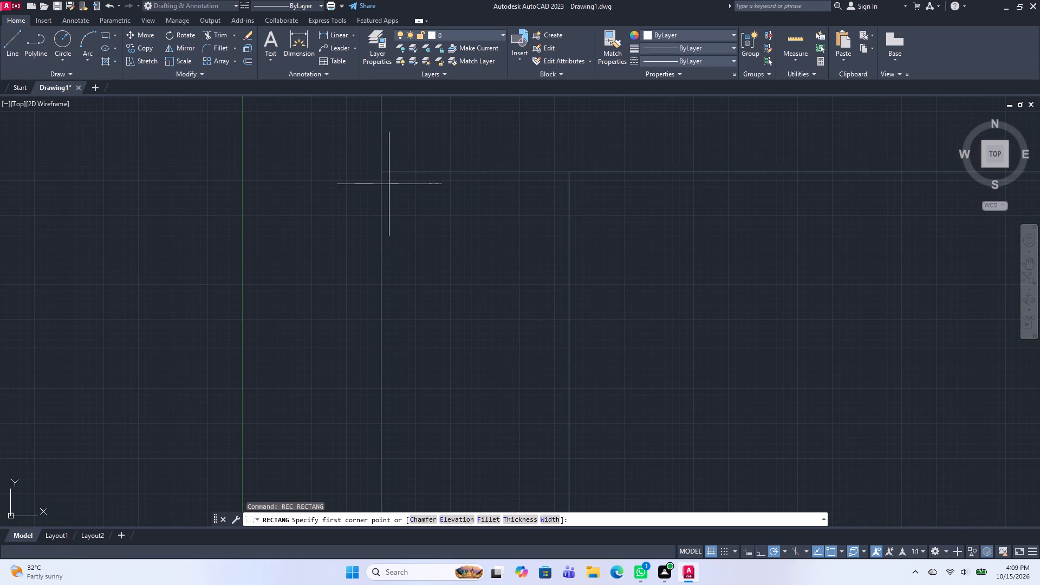
click(389, 184)
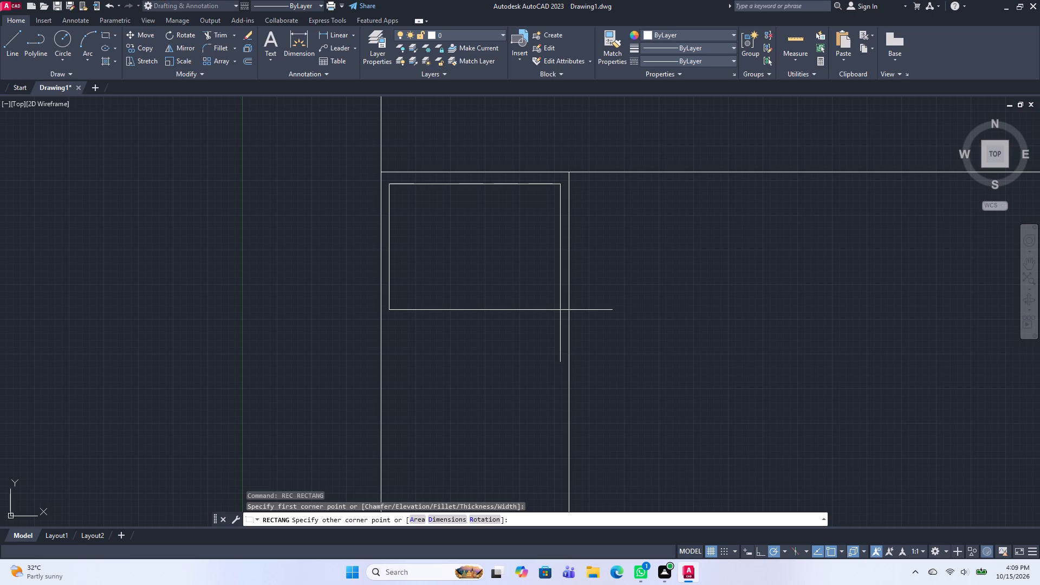
click(560, 310)
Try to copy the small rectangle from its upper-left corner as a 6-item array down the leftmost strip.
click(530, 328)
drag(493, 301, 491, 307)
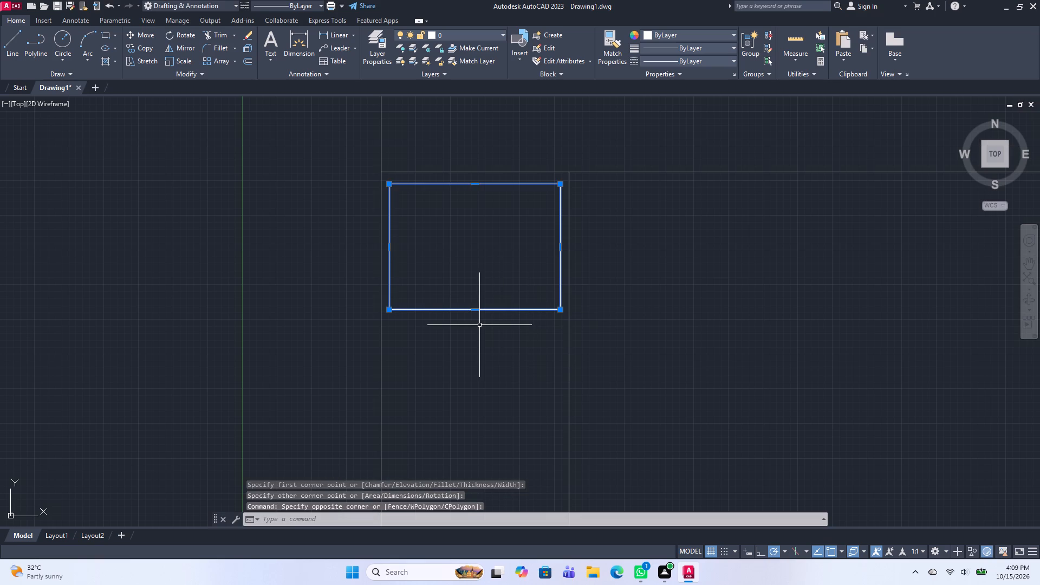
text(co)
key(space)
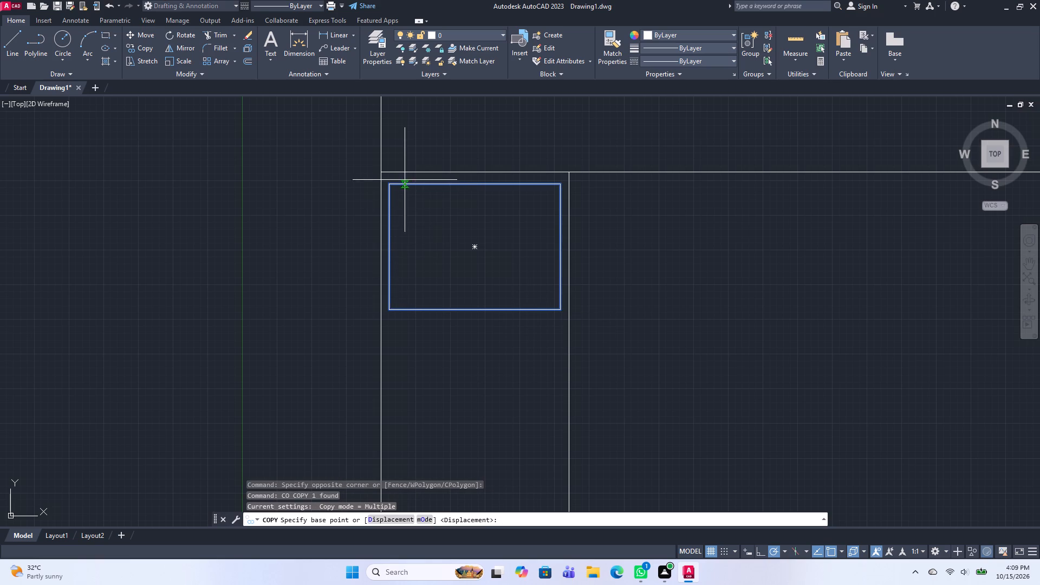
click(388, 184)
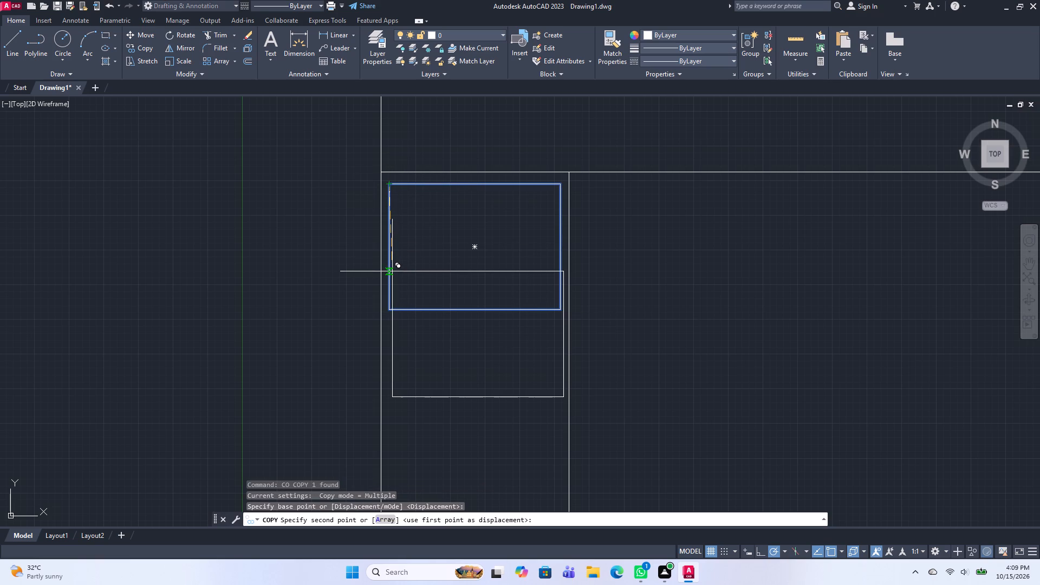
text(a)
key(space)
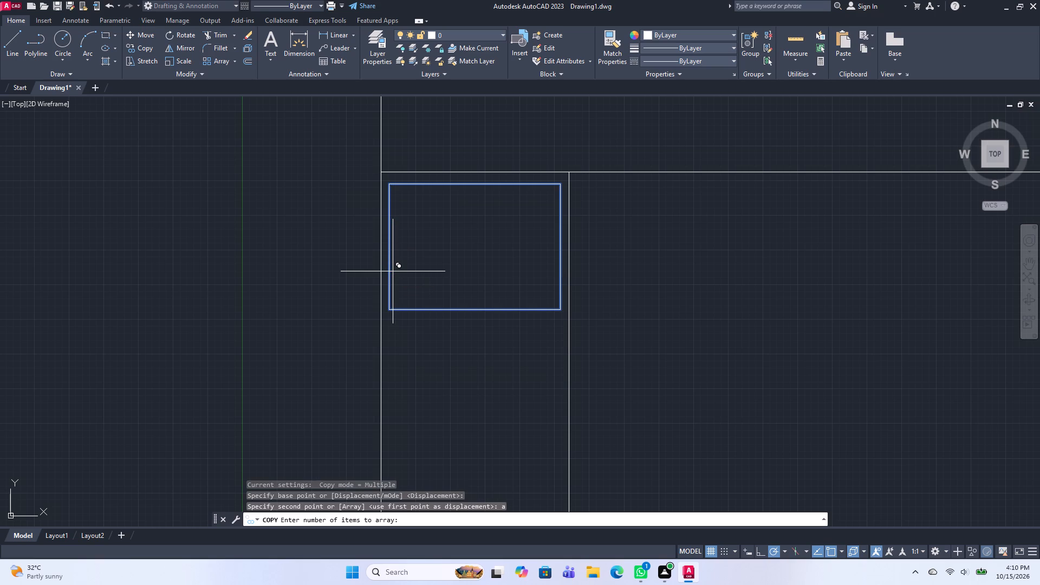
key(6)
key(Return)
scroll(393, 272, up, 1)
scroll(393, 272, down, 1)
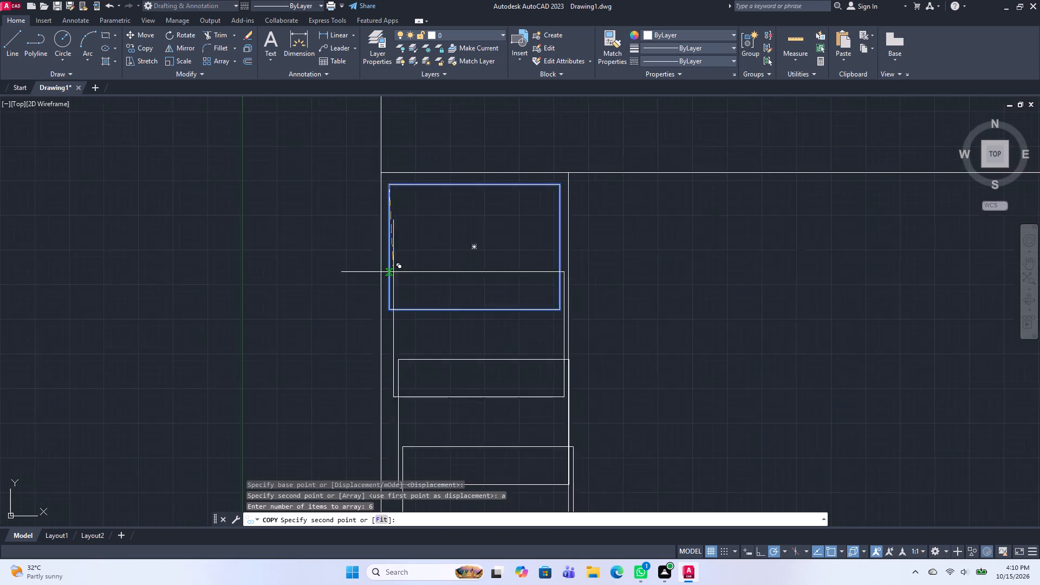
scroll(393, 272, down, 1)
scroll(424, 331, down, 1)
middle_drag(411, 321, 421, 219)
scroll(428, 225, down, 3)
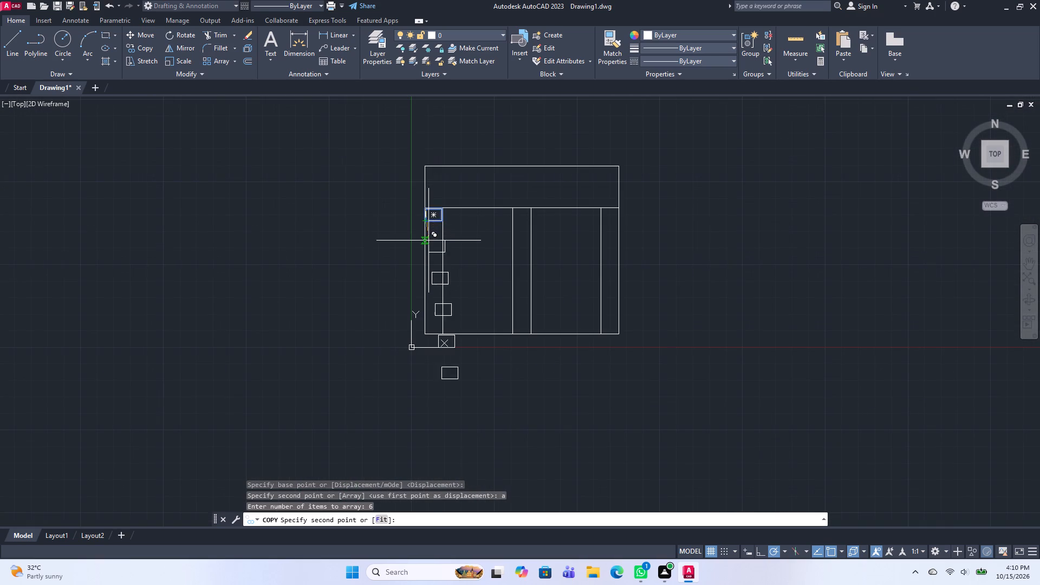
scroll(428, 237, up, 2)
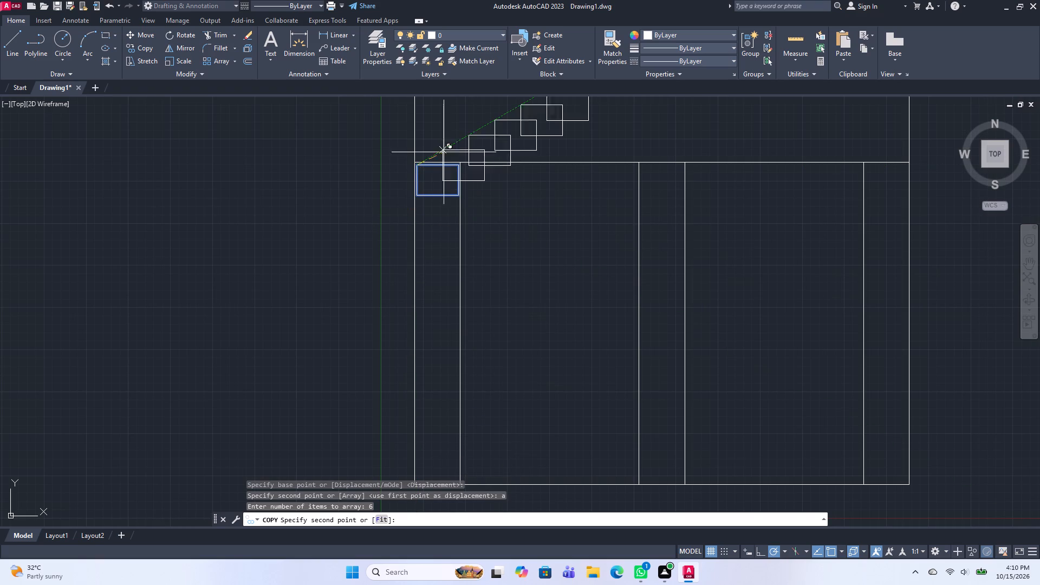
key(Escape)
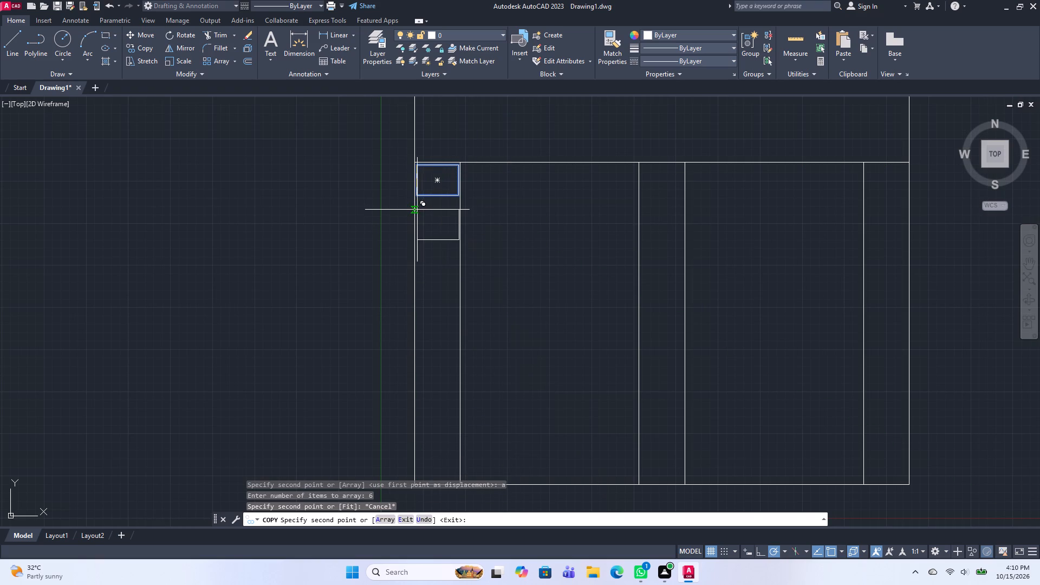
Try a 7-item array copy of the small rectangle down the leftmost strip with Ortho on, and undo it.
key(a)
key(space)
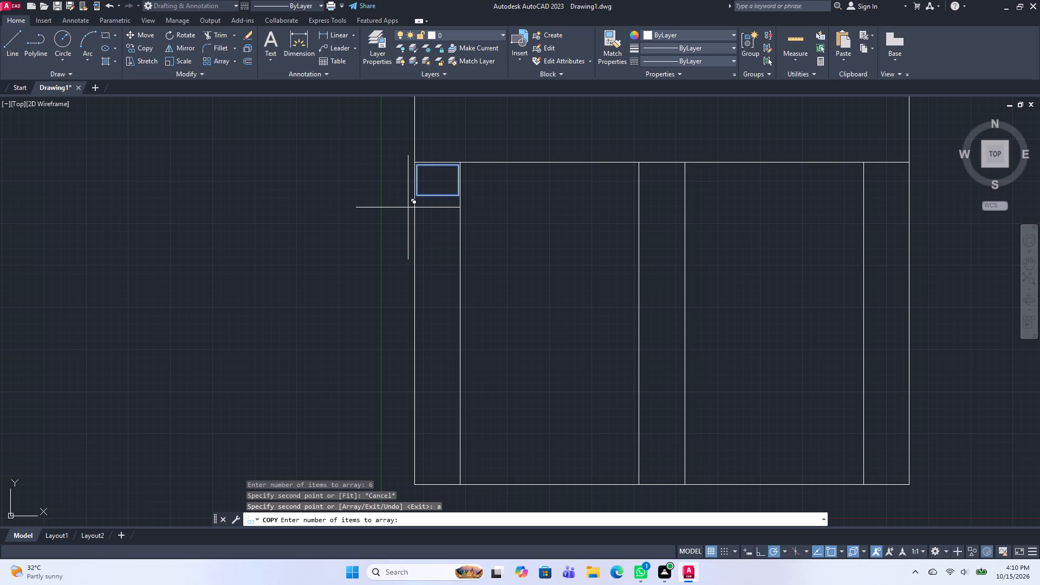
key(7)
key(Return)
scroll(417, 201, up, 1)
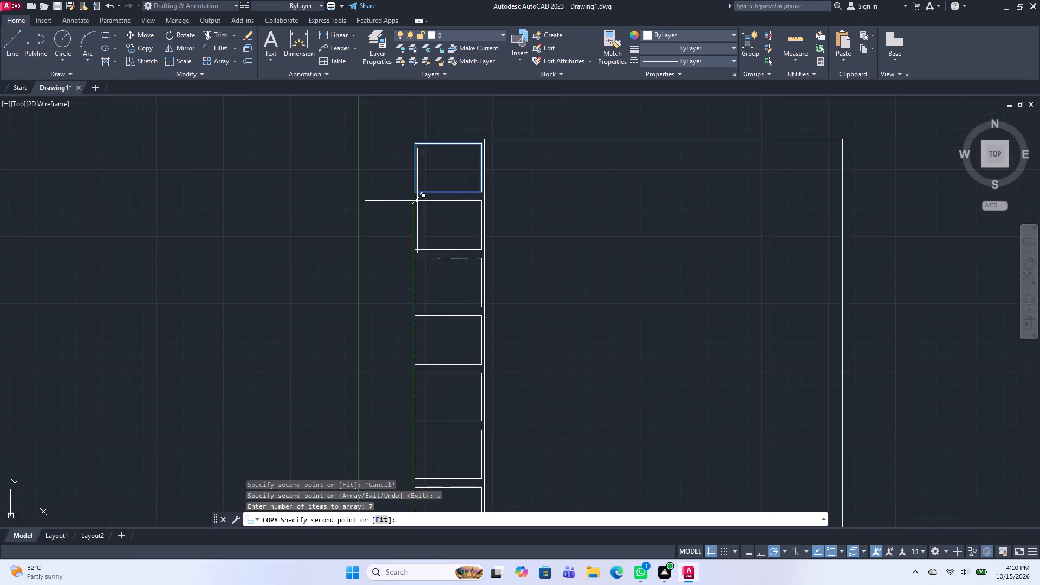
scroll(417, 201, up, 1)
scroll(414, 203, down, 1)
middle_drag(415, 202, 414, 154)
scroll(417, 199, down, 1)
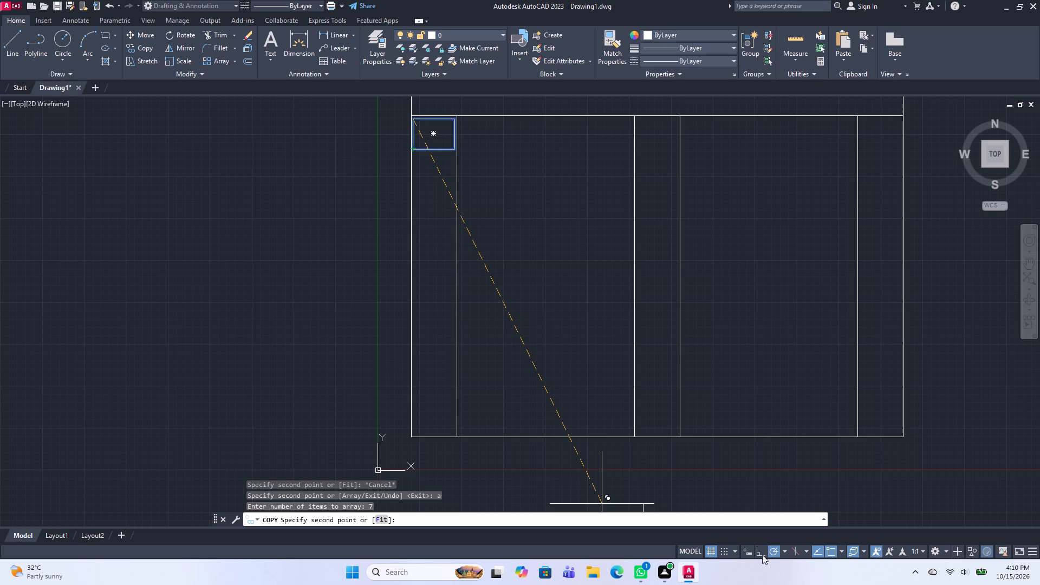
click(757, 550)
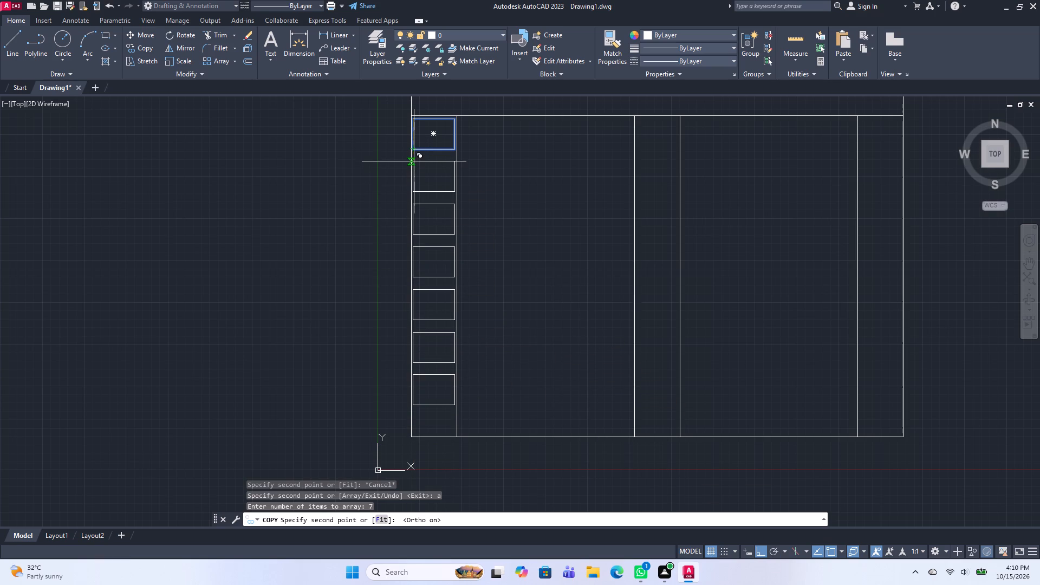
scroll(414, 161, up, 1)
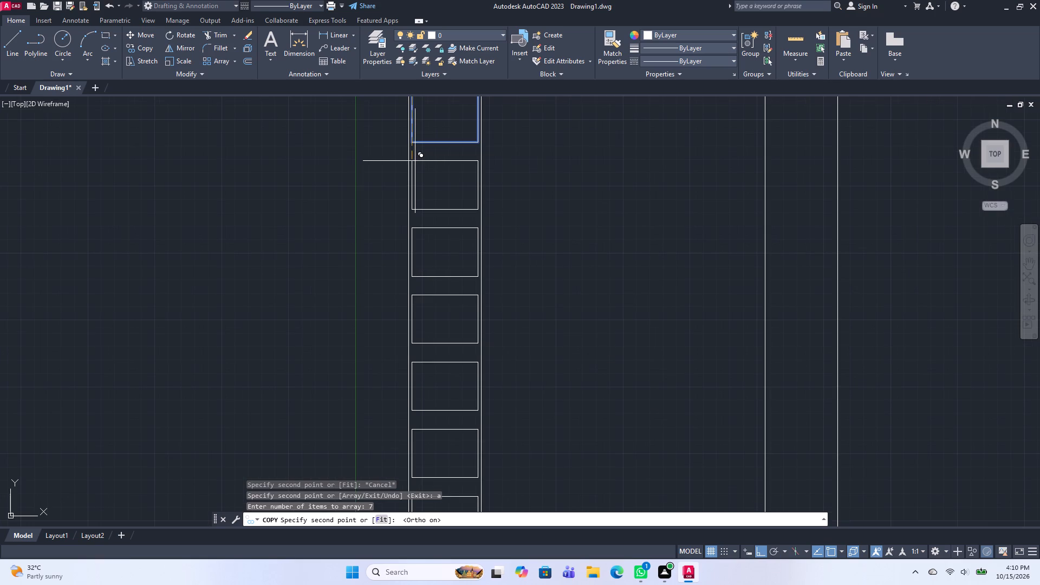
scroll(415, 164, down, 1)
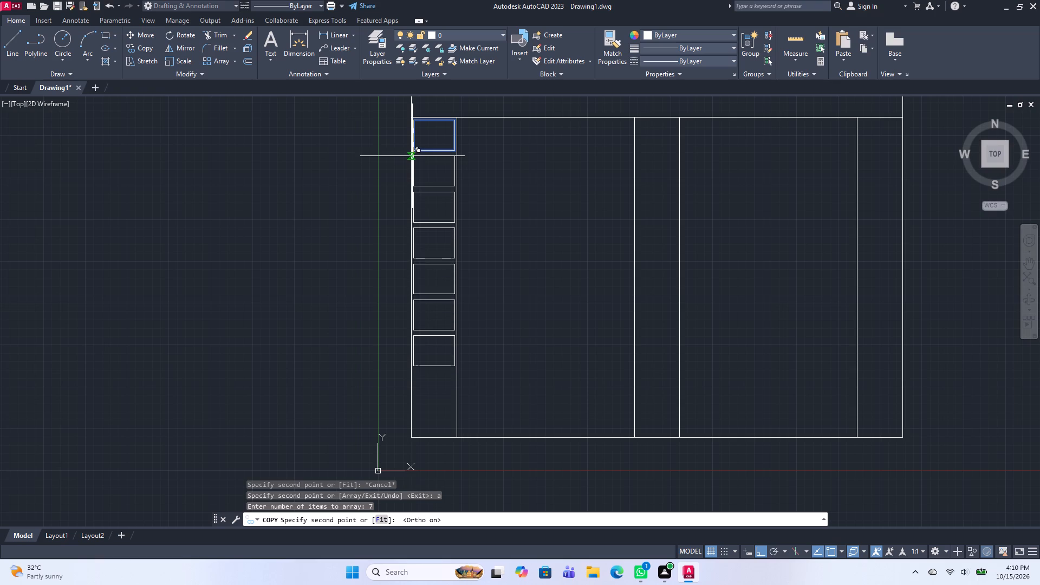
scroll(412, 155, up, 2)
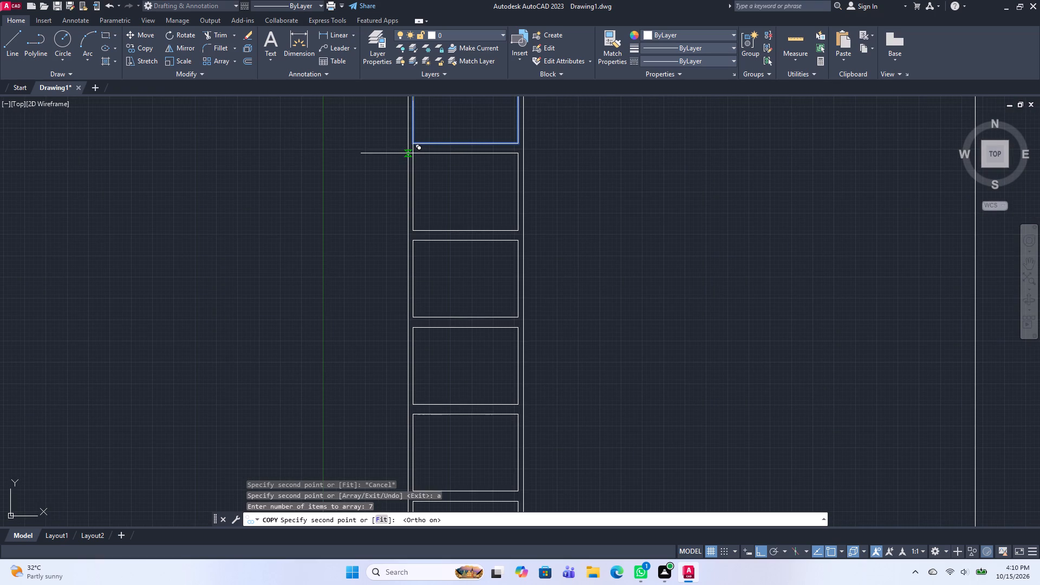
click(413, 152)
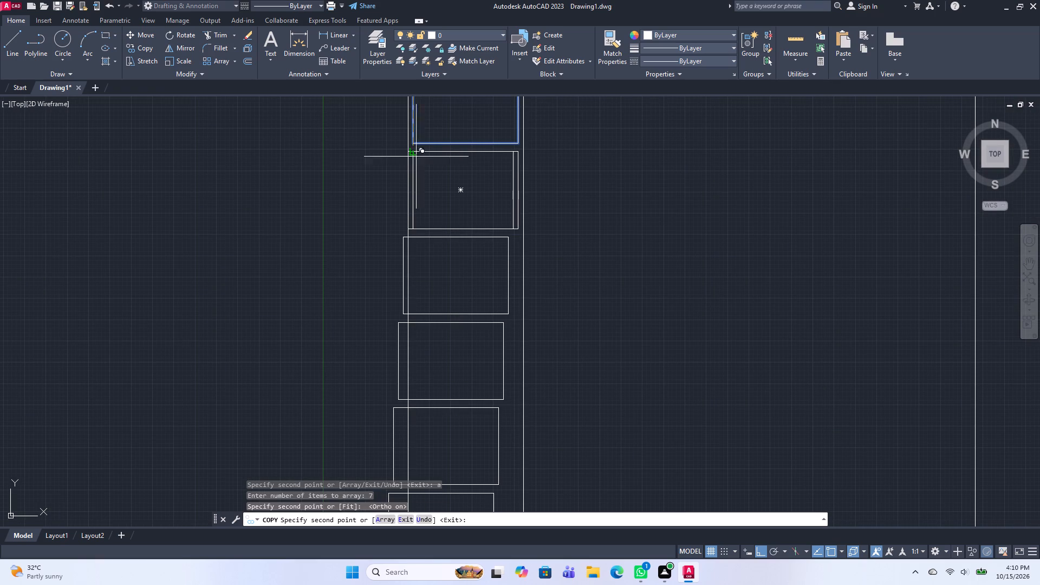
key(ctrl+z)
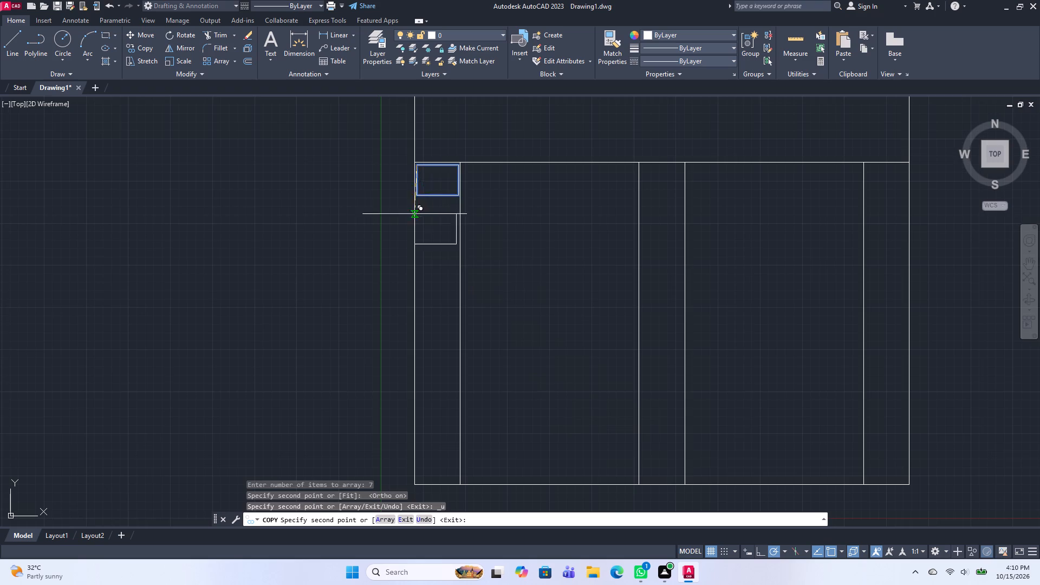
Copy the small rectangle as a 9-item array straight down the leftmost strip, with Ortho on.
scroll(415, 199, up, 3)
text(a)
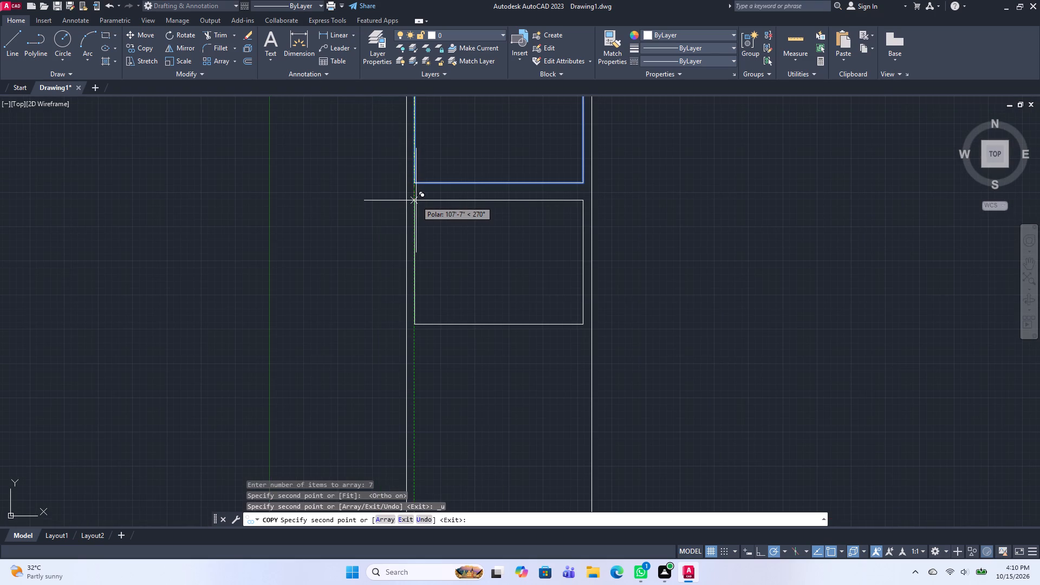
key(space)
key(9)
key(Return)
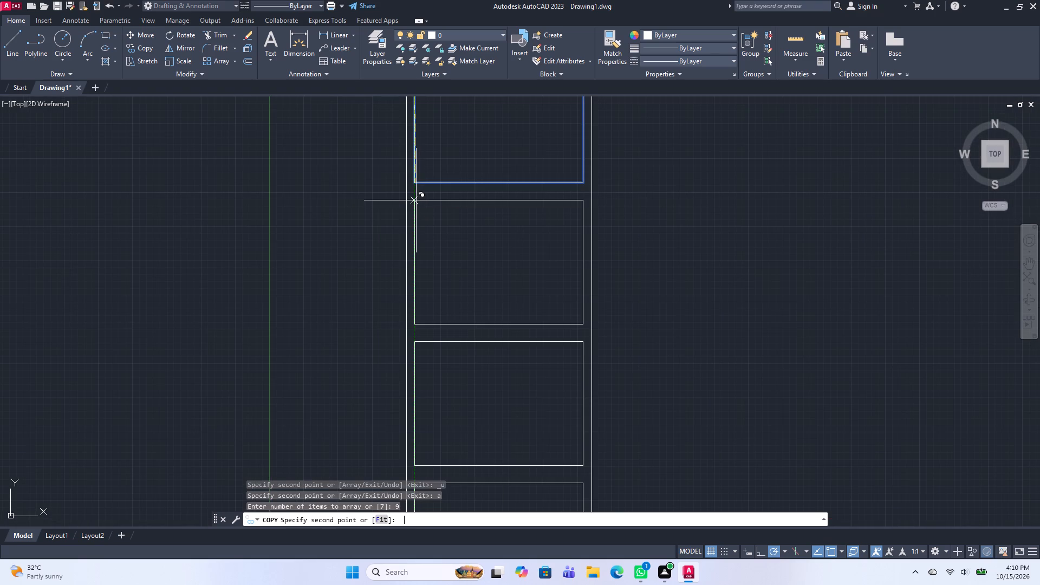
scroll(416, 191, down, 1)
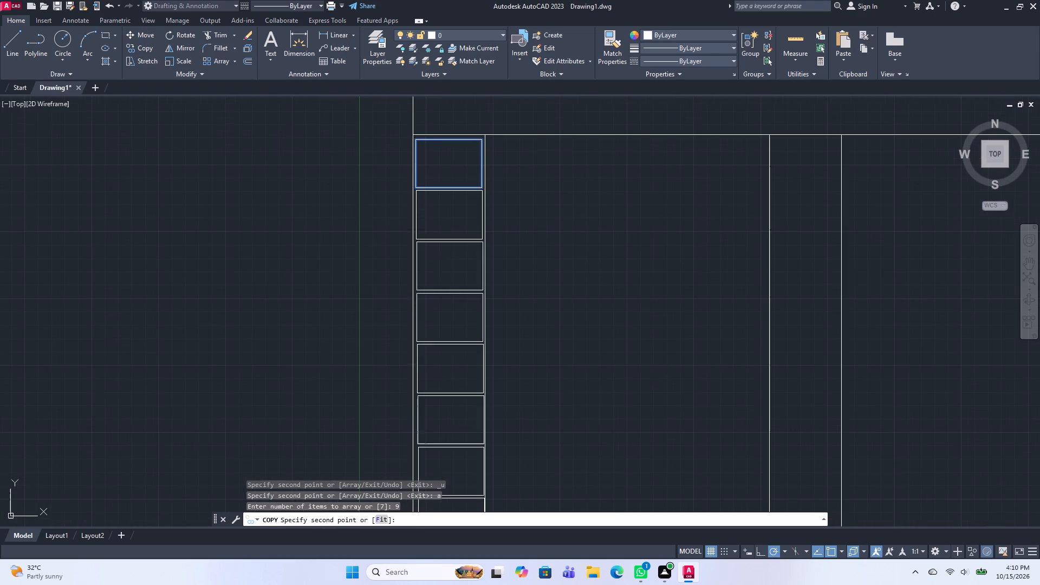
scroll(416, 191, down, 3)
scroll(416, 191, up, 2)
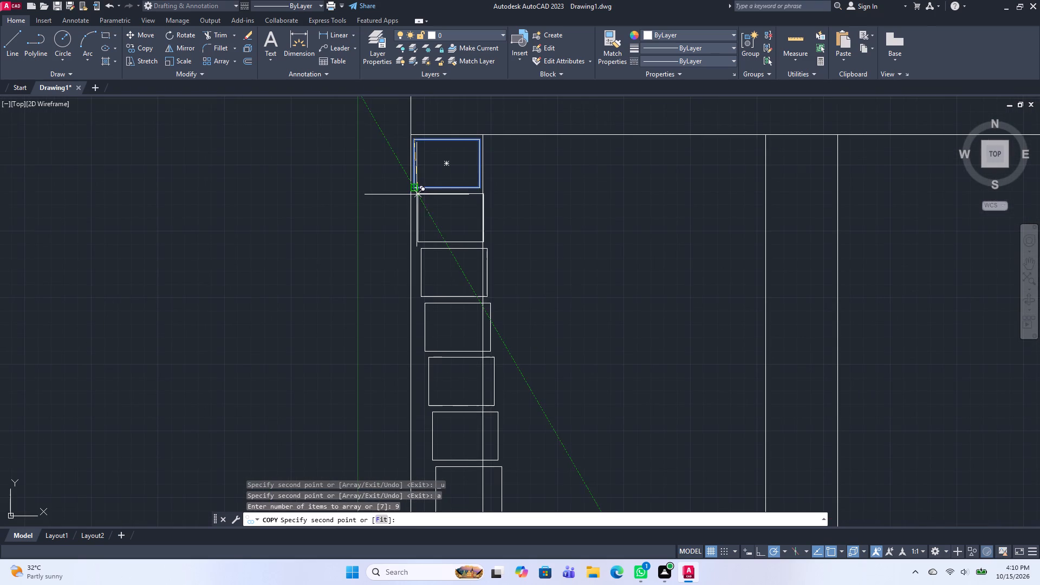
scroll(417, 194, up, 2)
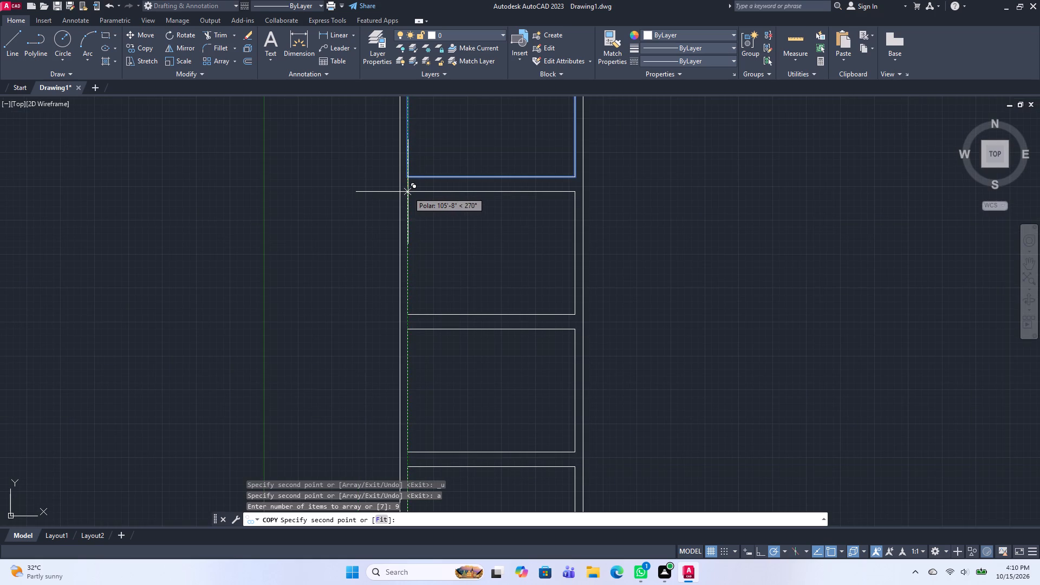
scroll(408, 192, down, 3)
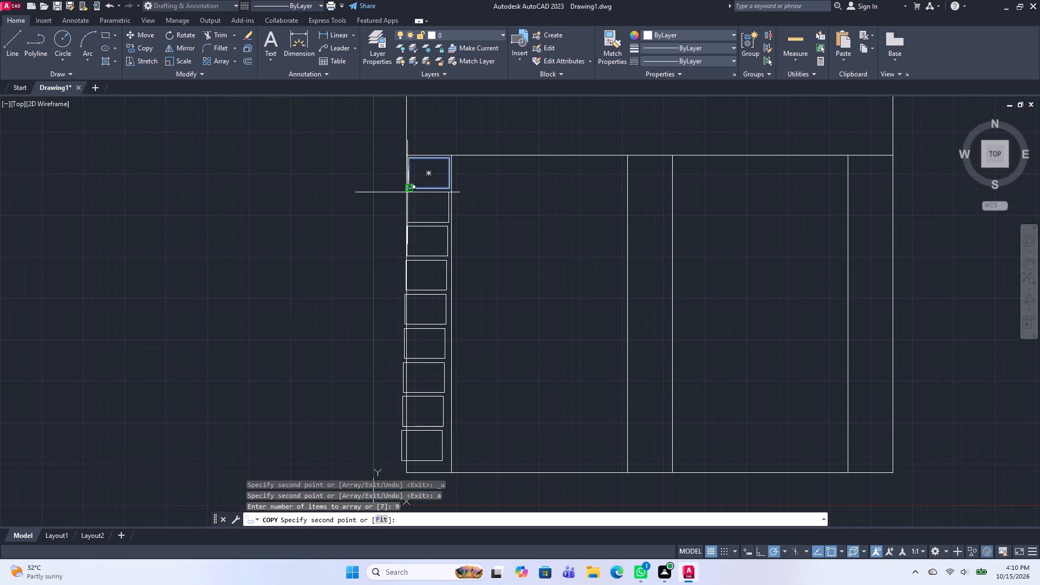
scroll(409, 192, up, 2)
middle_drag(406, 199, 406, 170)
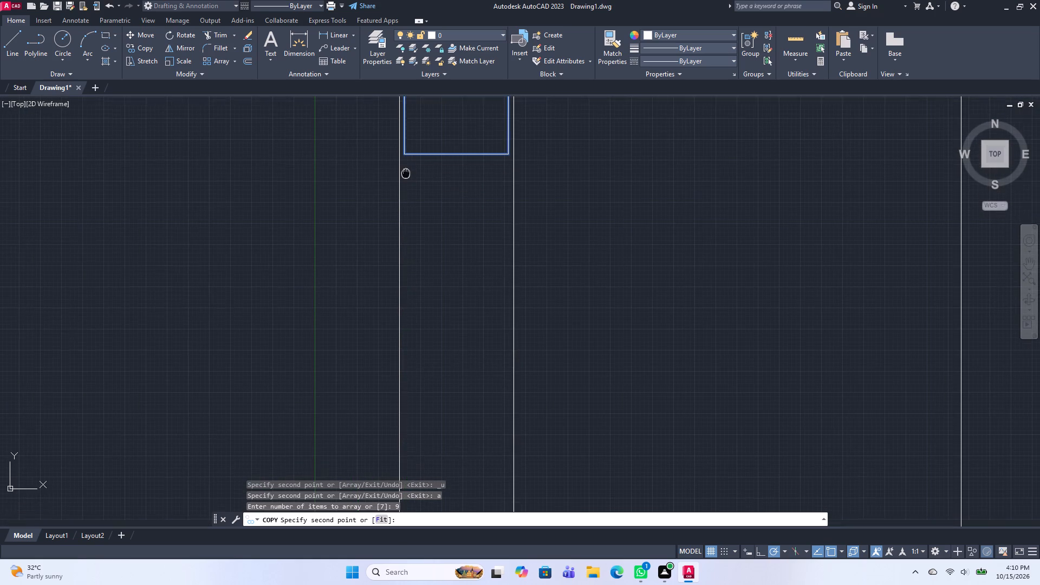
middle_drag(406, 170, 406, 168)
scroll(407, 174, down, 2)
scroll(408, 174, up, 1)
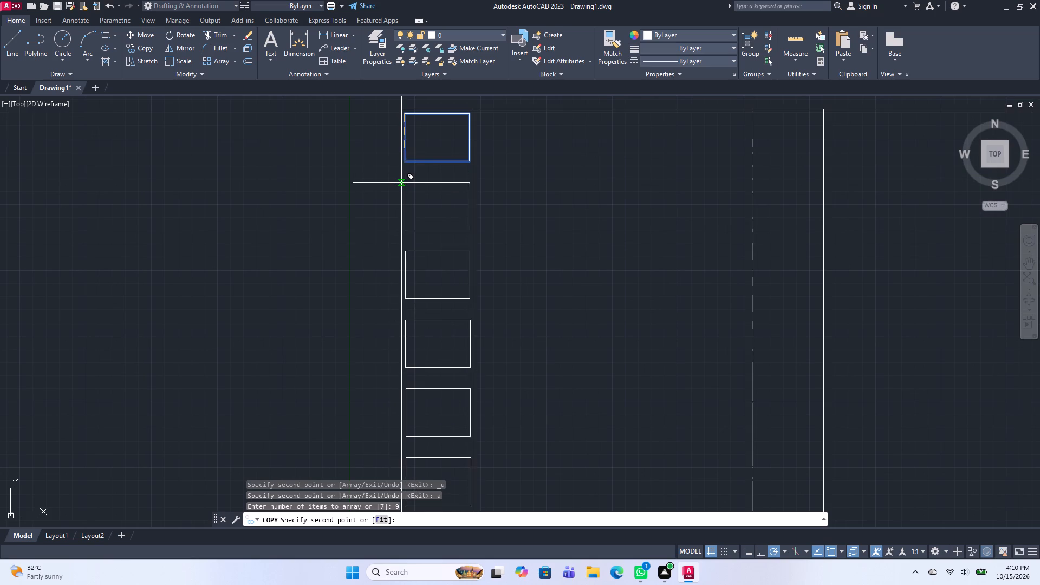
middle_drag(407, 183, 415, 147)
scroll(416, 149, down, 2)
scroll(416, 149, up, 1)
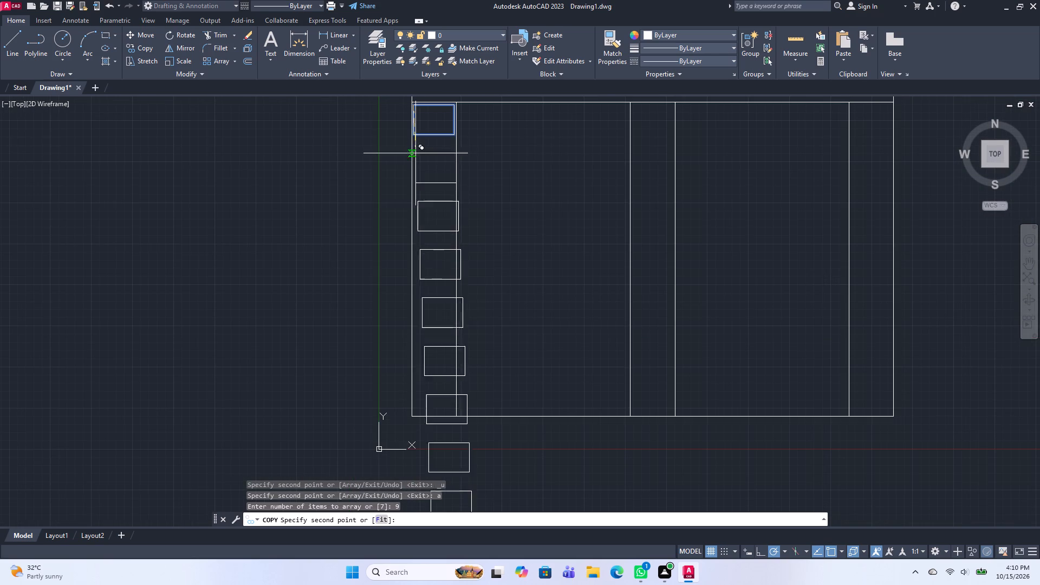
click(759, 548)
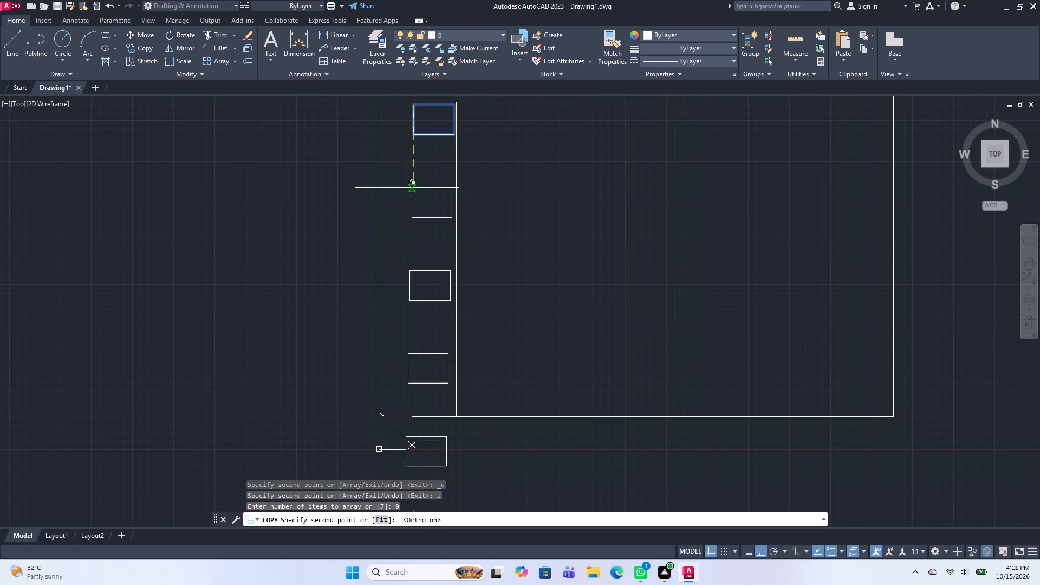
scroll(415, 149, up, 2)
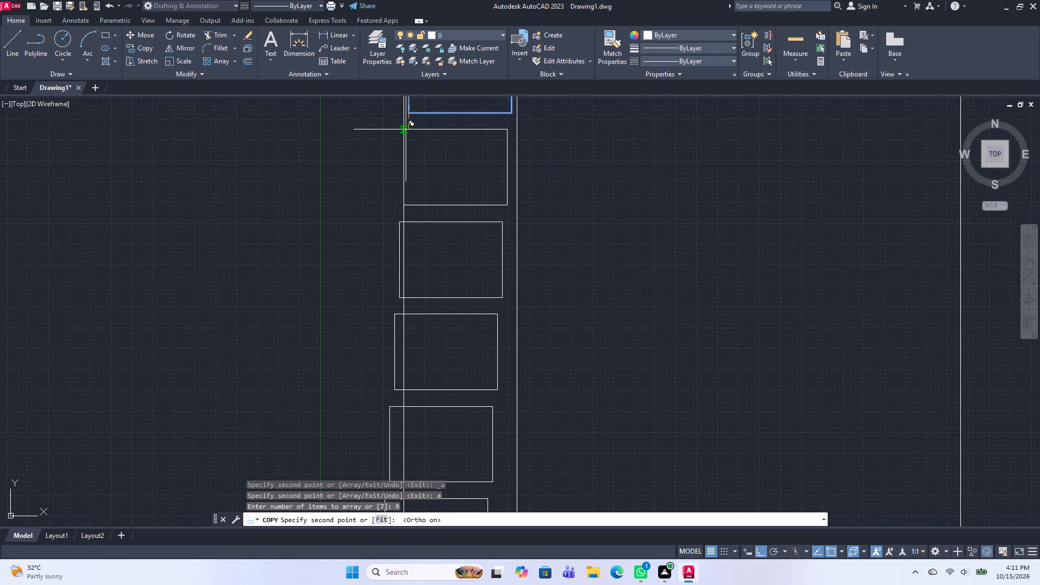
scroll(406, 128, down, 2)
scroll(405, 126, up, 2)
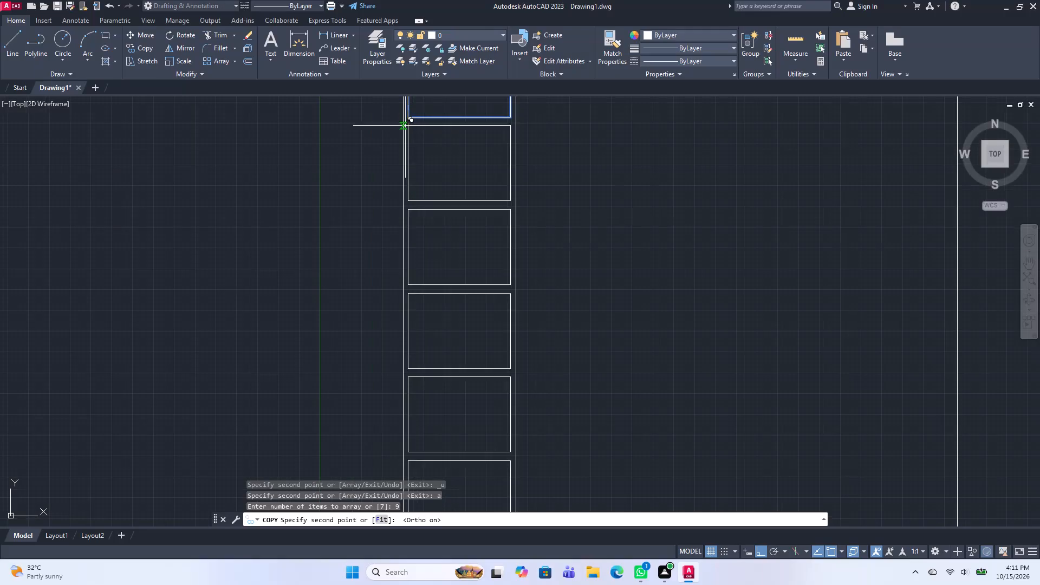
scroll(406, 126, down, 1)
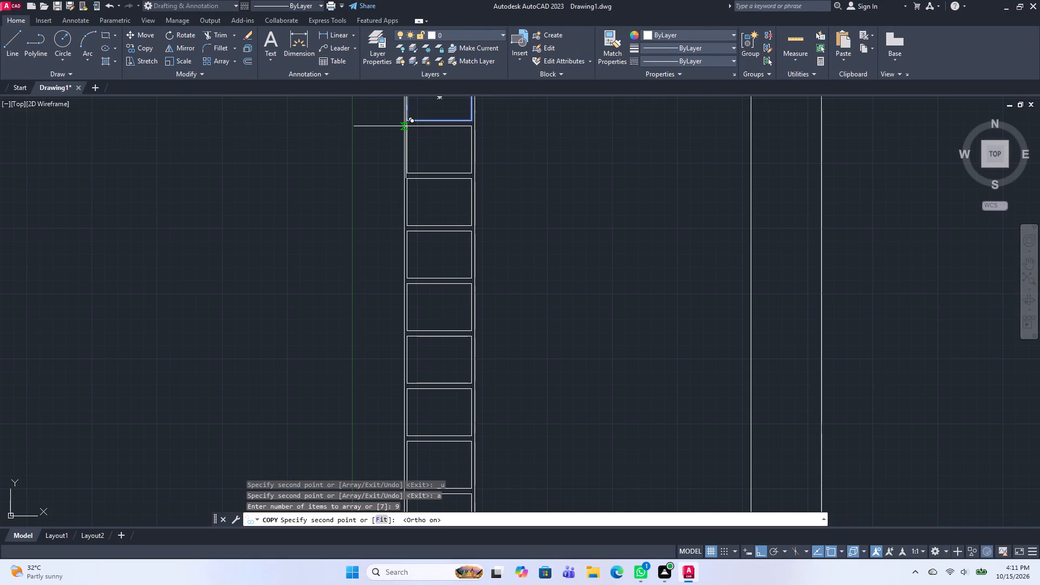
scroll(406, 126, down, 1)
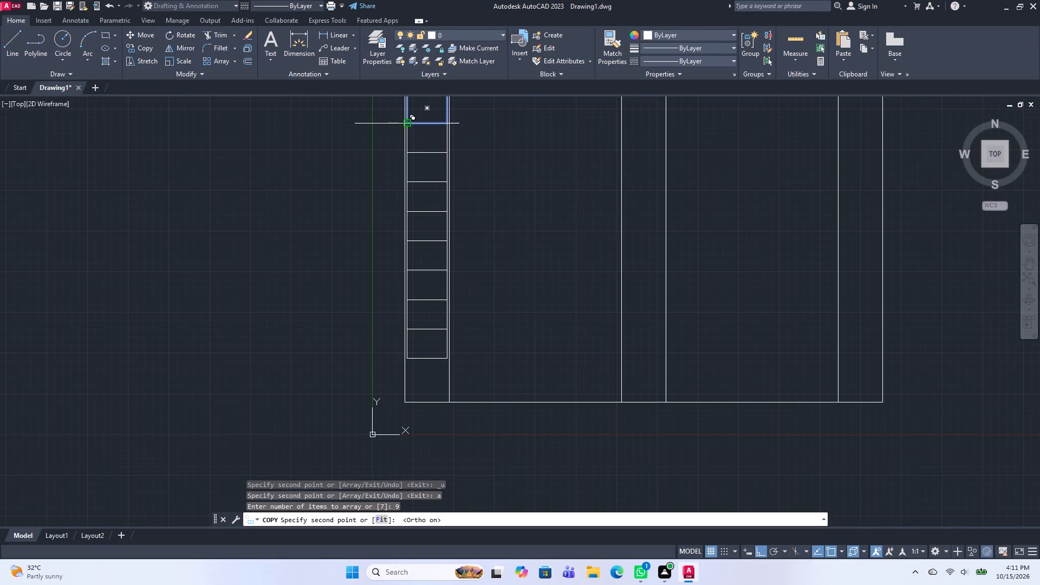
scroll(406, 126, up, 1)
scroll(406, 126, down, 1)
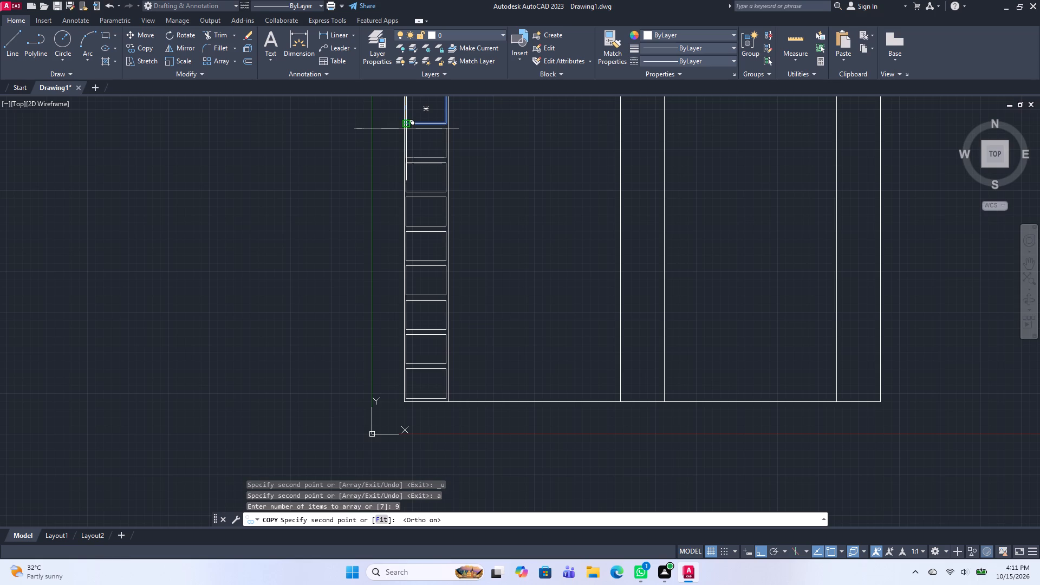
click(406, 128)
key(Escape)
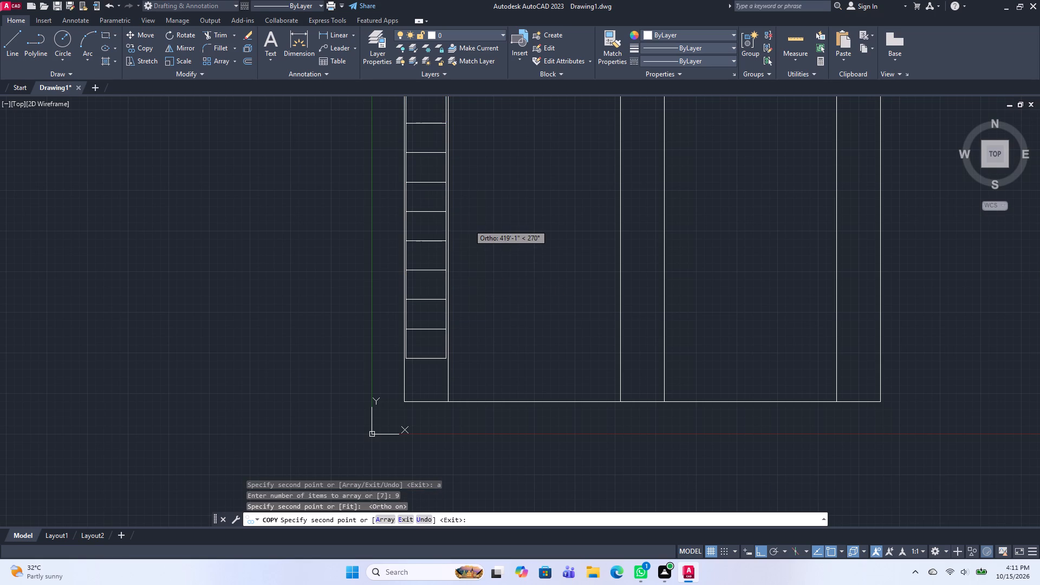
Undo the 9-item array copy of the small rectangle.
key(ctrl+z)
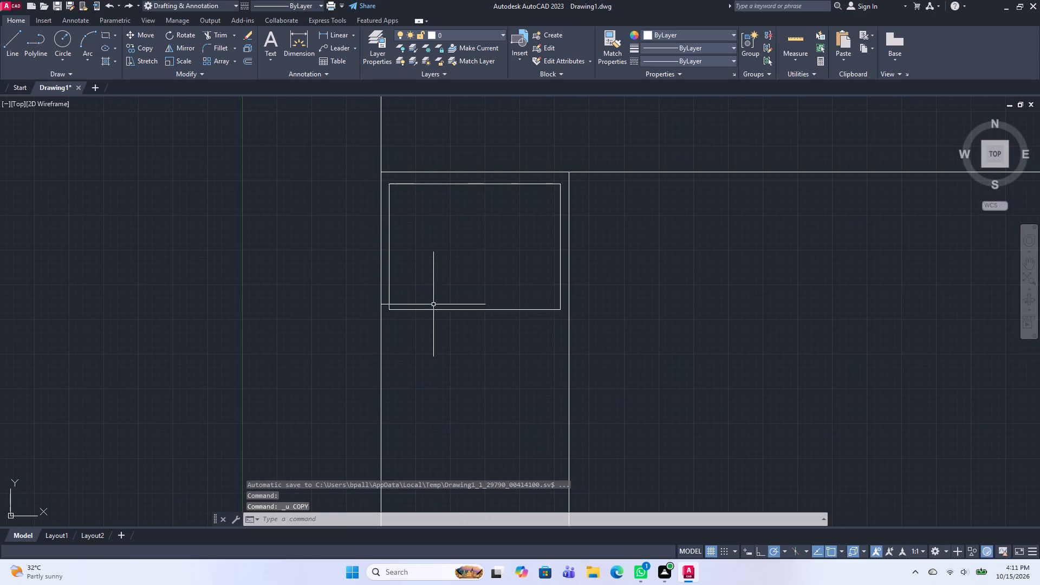
Copy the small rectangle from its top-edge midpoint as a 9-item array straight down the leftmost strip, spaced about 103' apart.
drag(438, 334, 435, 323)
click(427, 303)
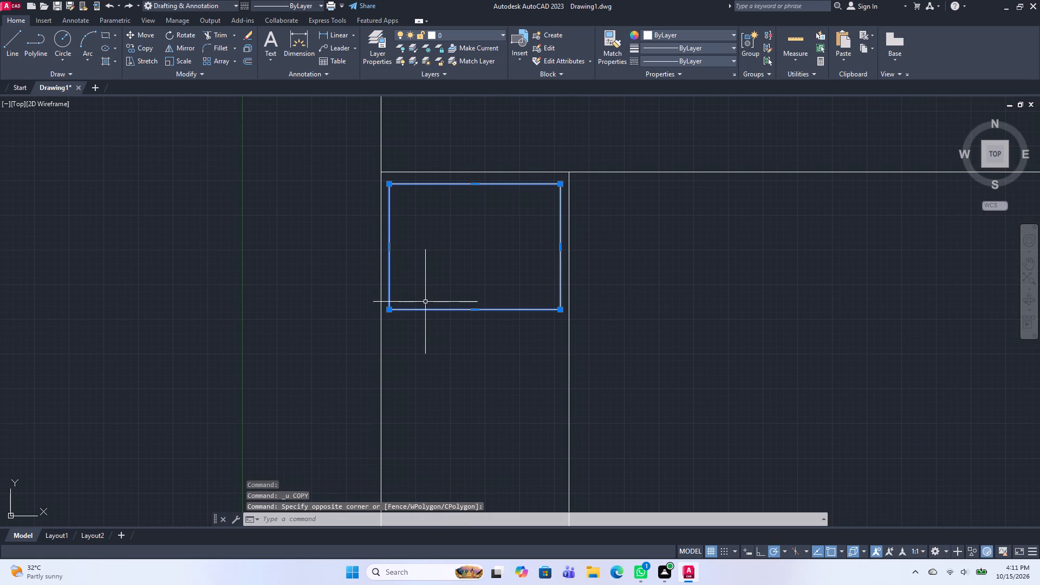
key(c)
text(o)
key(space)
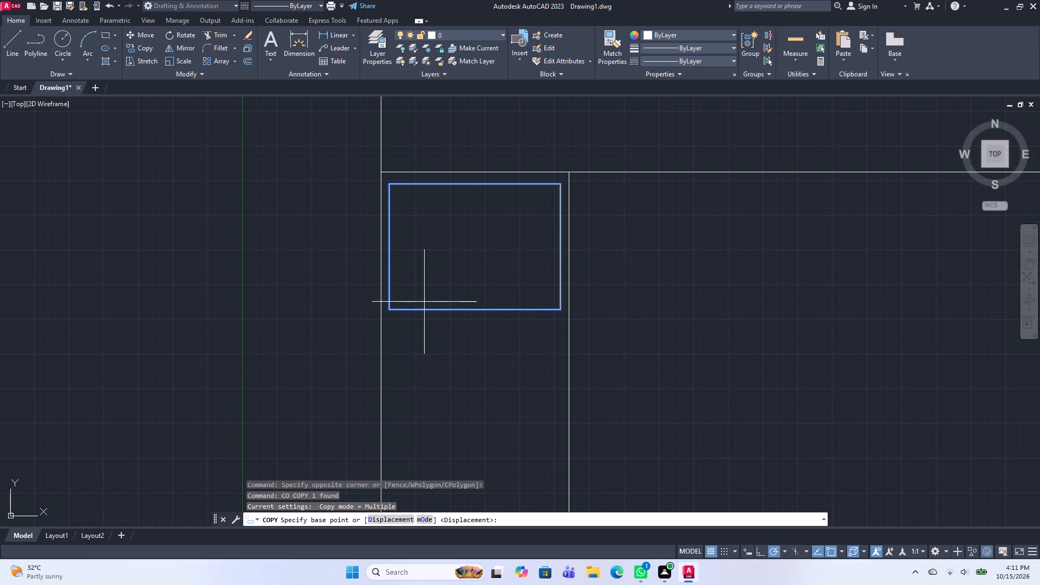
click(477, 185)
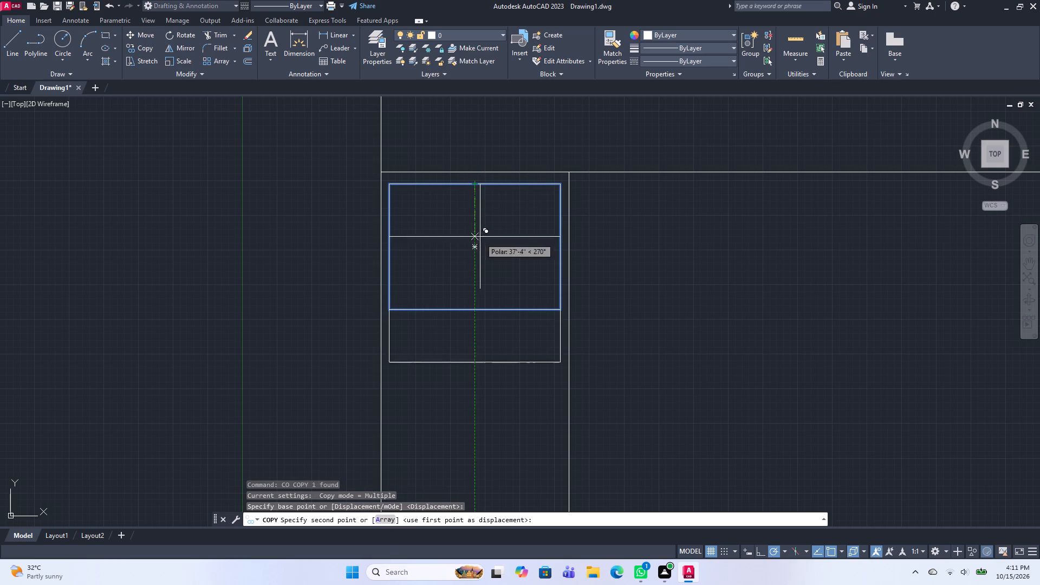
text(a 9)
key(Return)
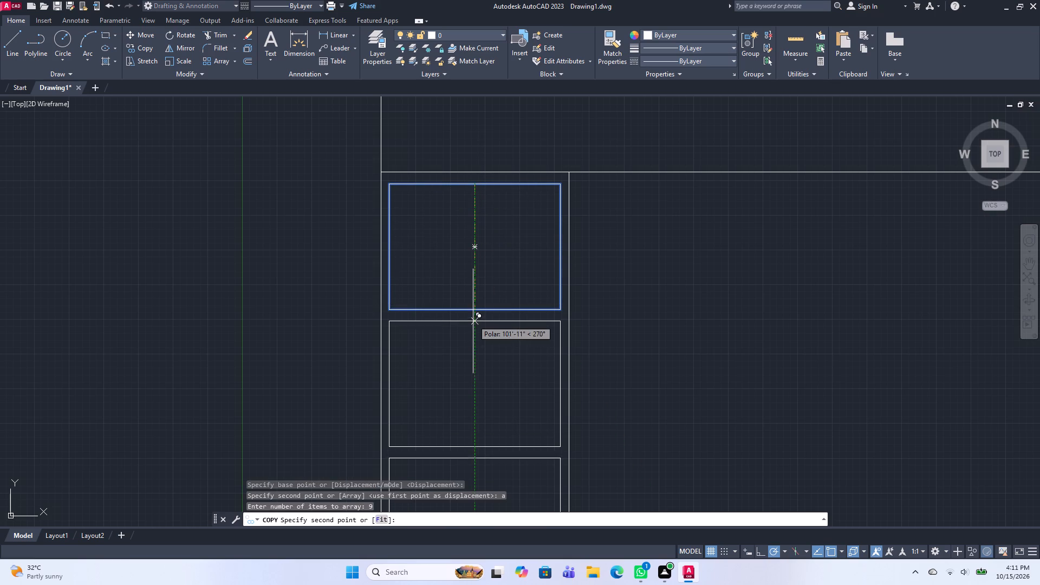
scroll(474, 321, down, 4)
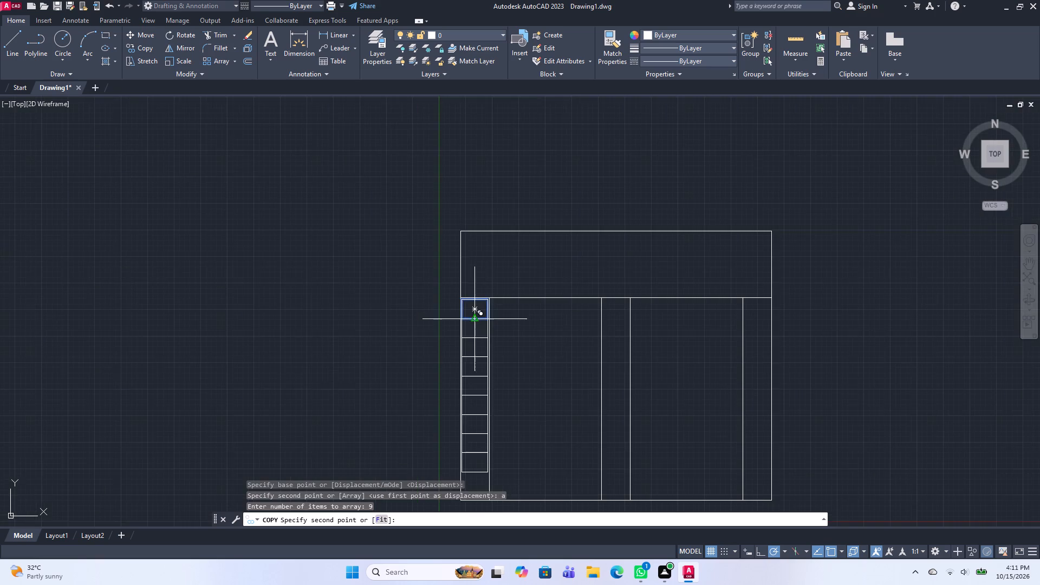
middle_drag(473, 321, 465, 240)
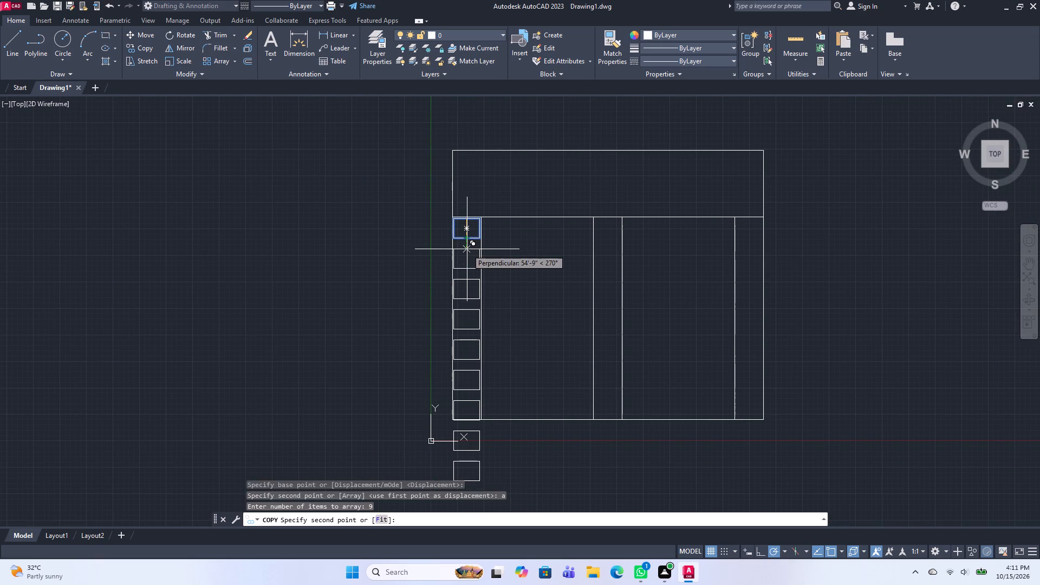
scroll(467, 249, up, 2)
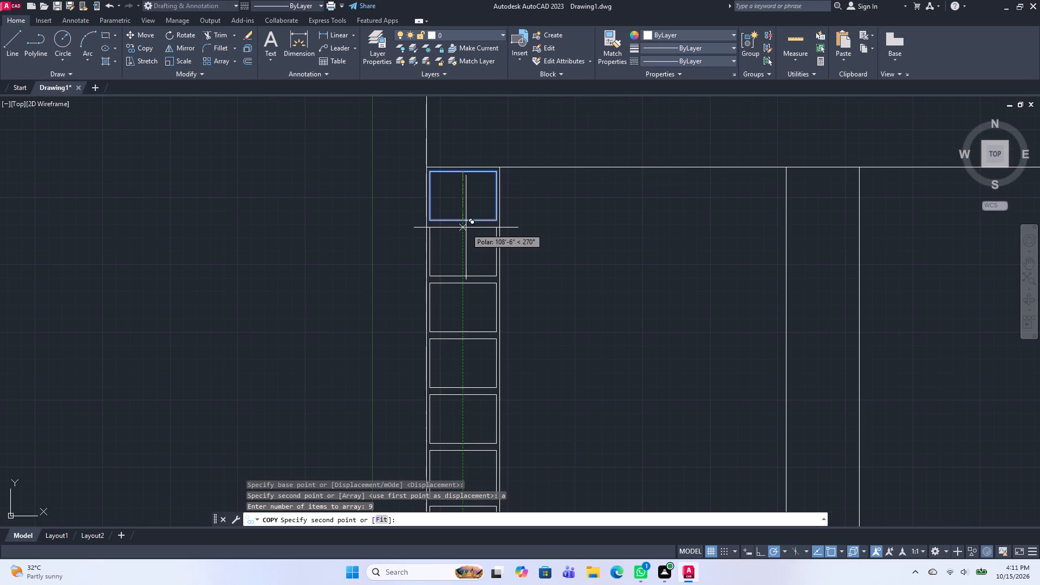
scroll(466, 226, up, 2)
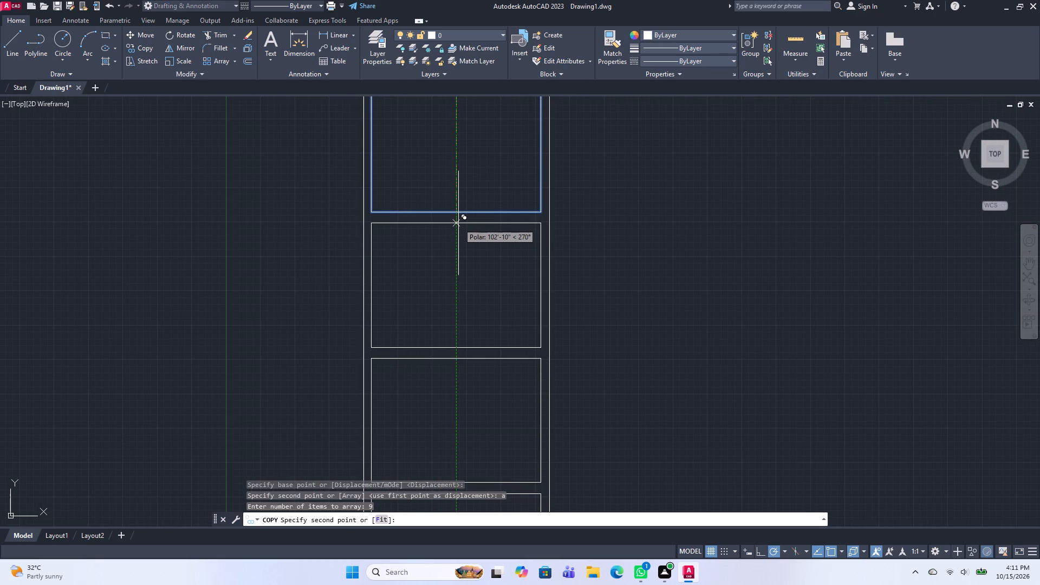
click(458, 223)
scroll(469, 266, down, 3)
middle_drag(561, 341, 515, 206)
key(Escape)
scroll(417, 387, up, 1)
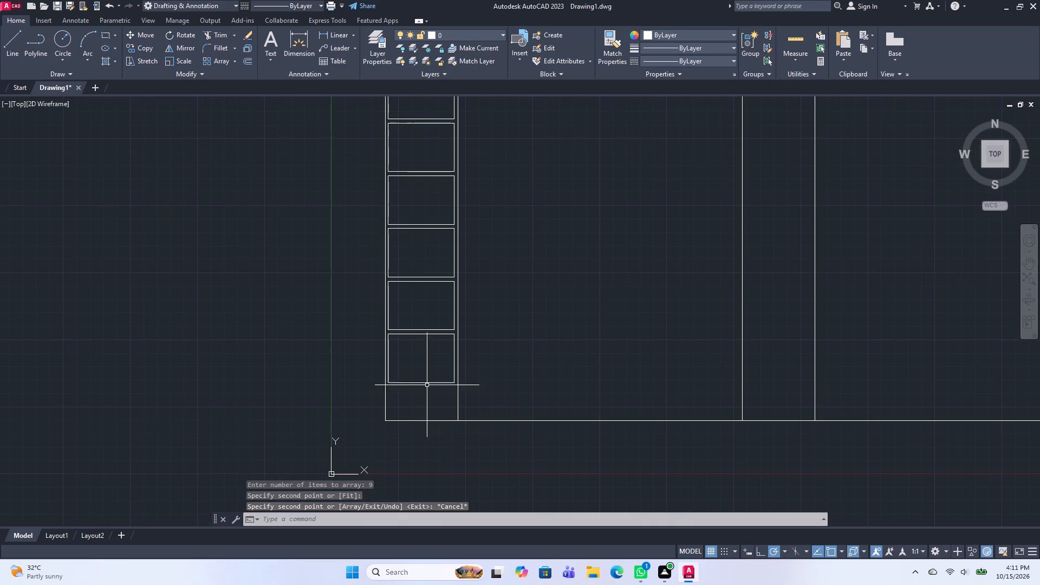
Move all nine small rectangles straight down so the lowest one sits just above the leftmost strip's bottom edge.
scroll(446, 386, down, 1)
middle_drag(481, 388, 491, 438)
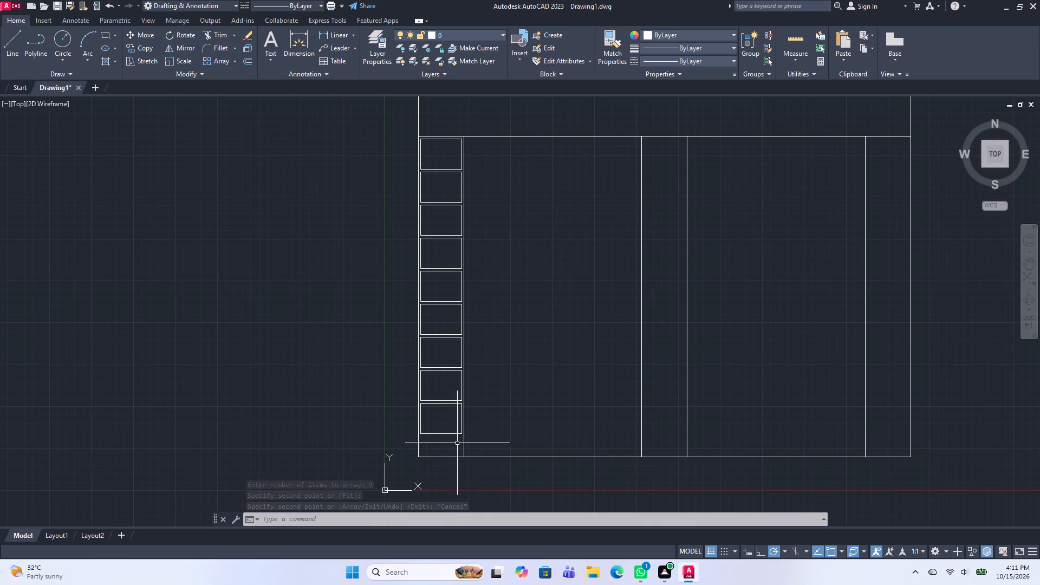
drag(447, 444, 447, 435)
click(428, 166)
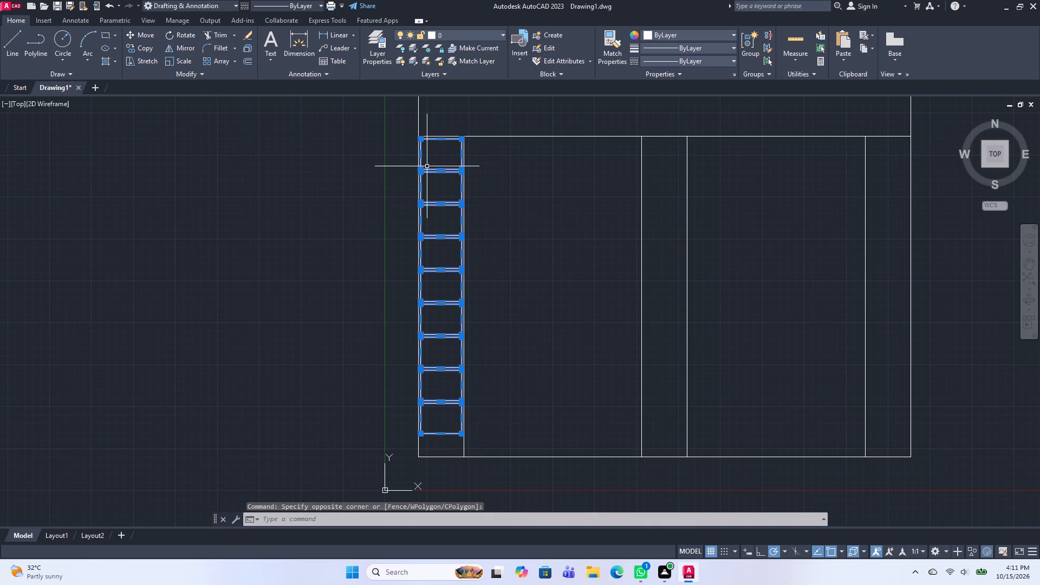
text(m)
key(space)
scroll(476, 454, up, 1)
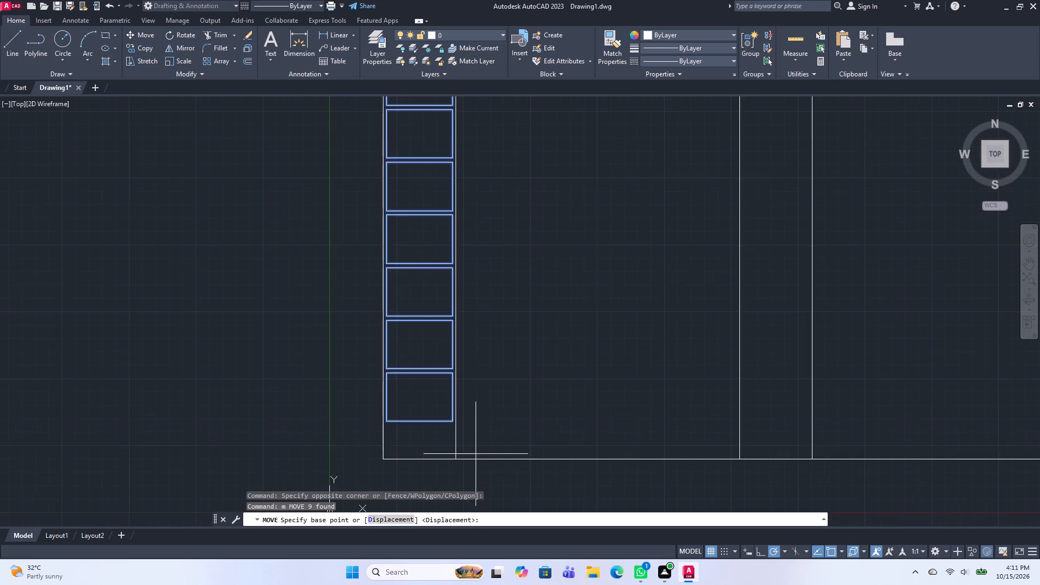
scroll(476, 463, up, 2)
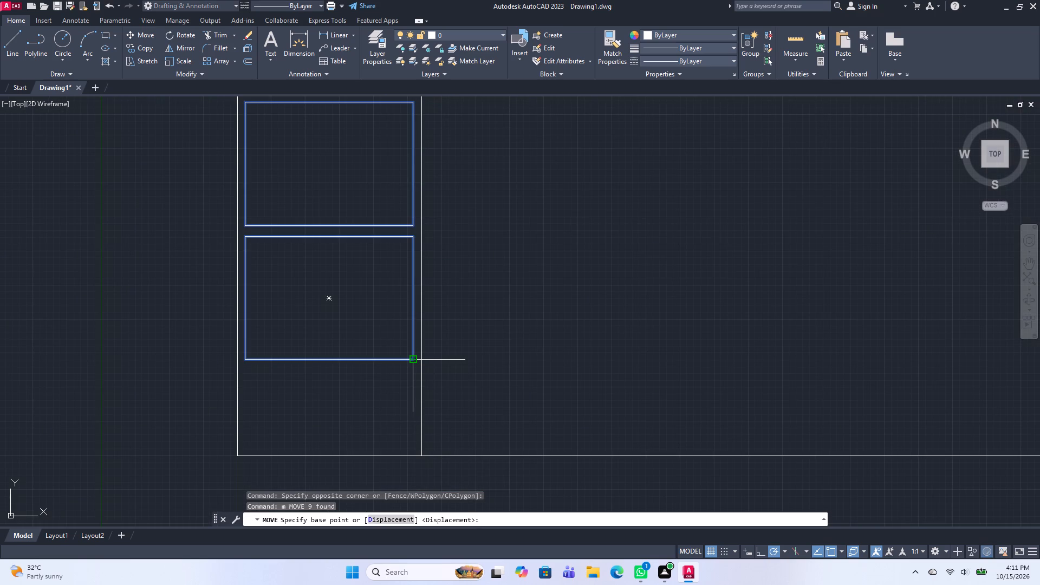
click(410, 361)
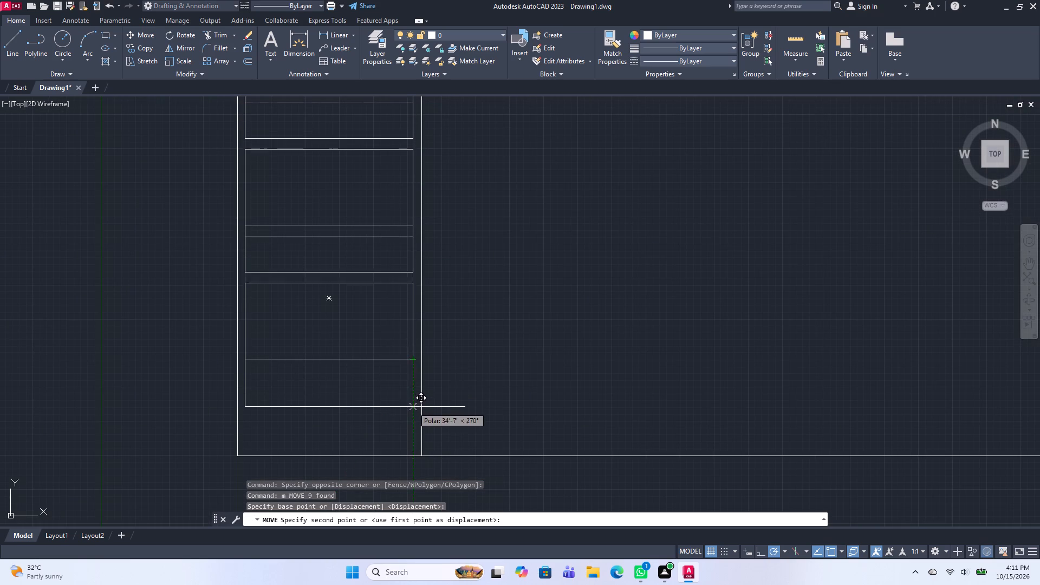
click(414, 446)
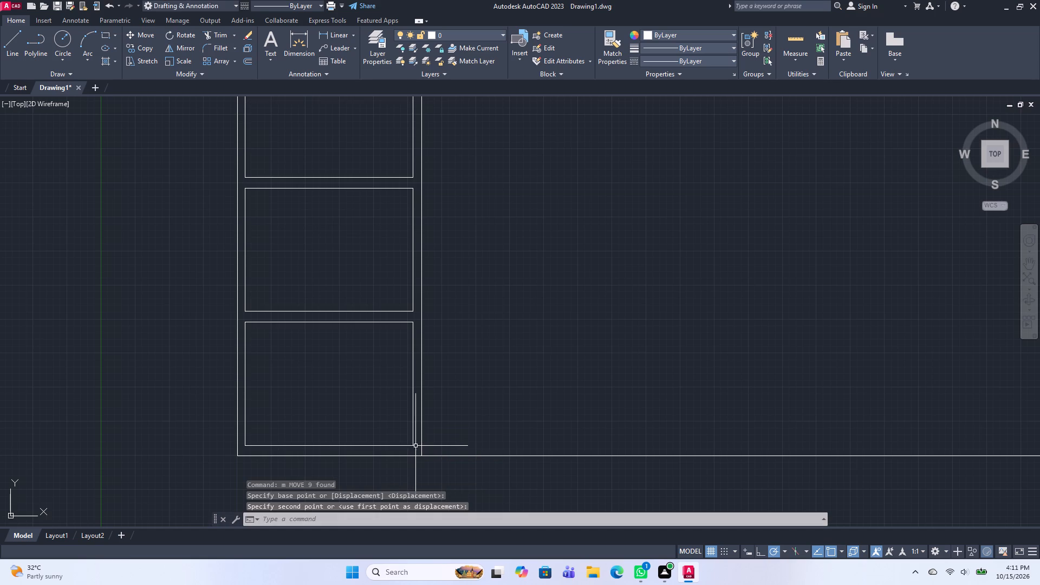
key(Escape)
key(Escape)
Shift the horizontal line at the top of the strips straight down to just above the topmost small rectangle.
scroll(550, 360, down, 2)
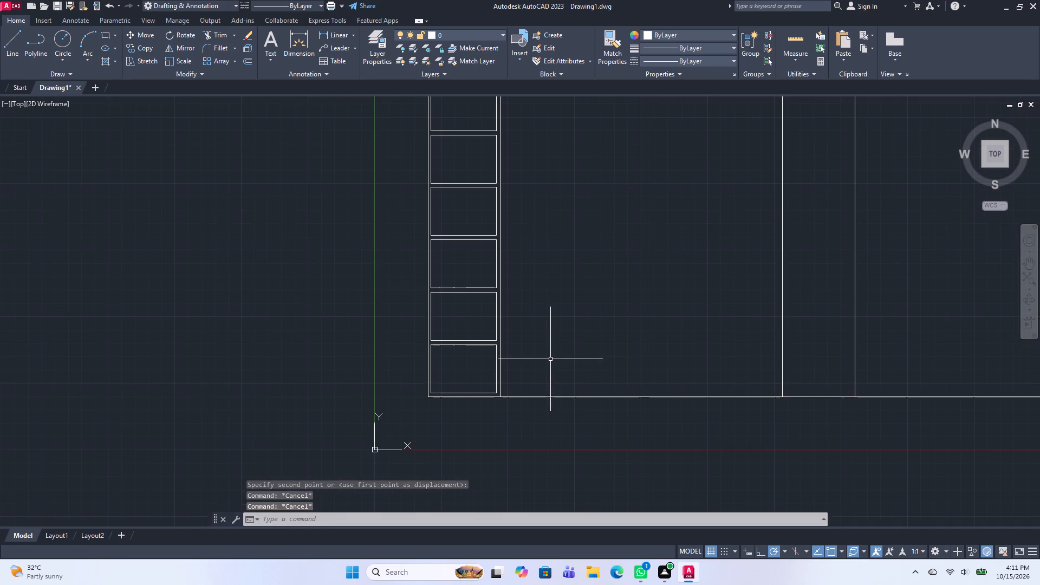
scroll(572, 357, down, 1)
scroll(617, 342, down, 1)
middle_drag(640, 346, 574, 497)
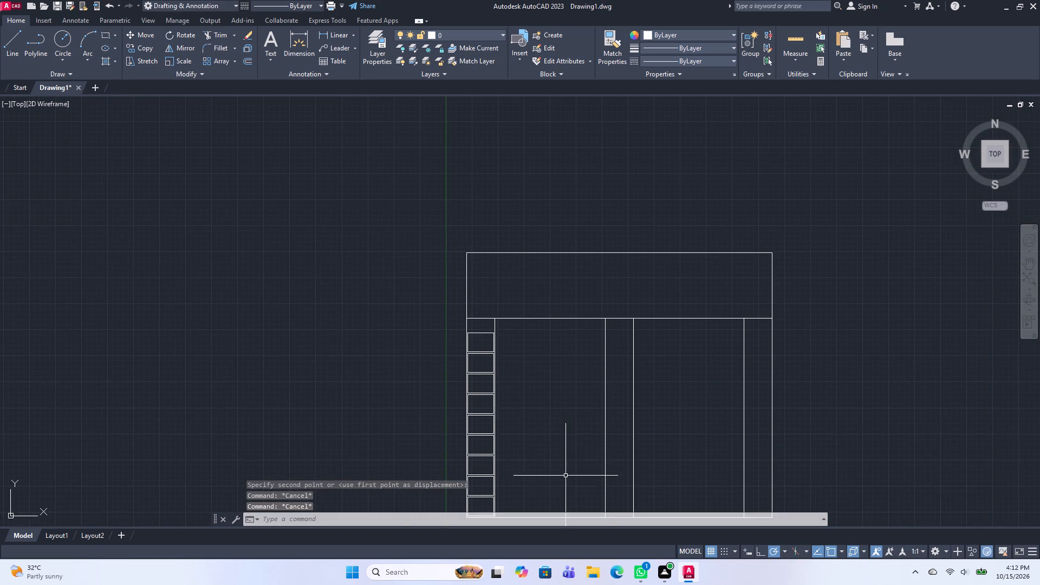
scroll(565, 476, down, 1)
scroll(519, 370, up, 2)
click(513, 389)
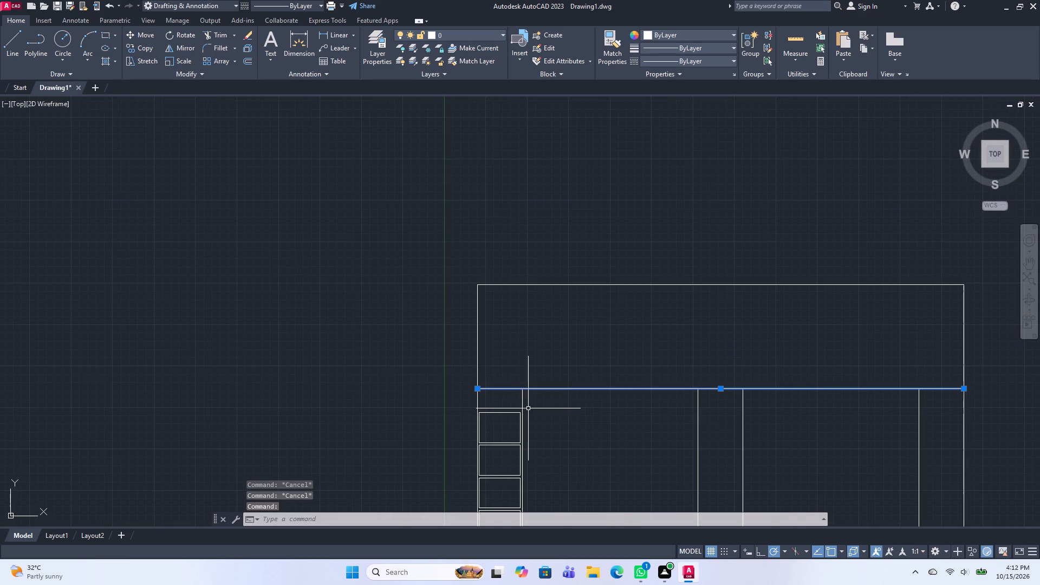
scroll(532, 405, up, 1)
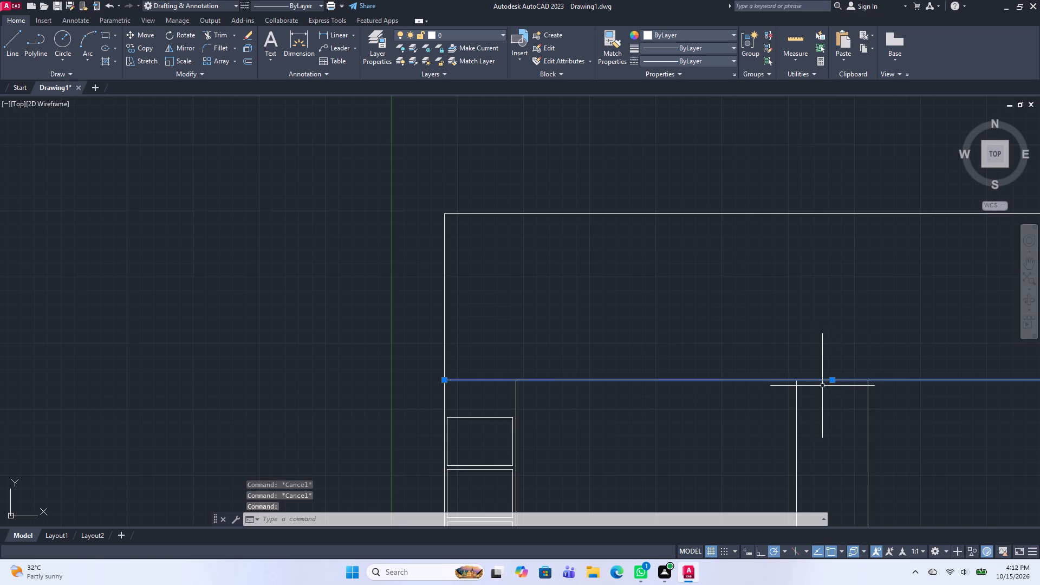
click(834, 378)
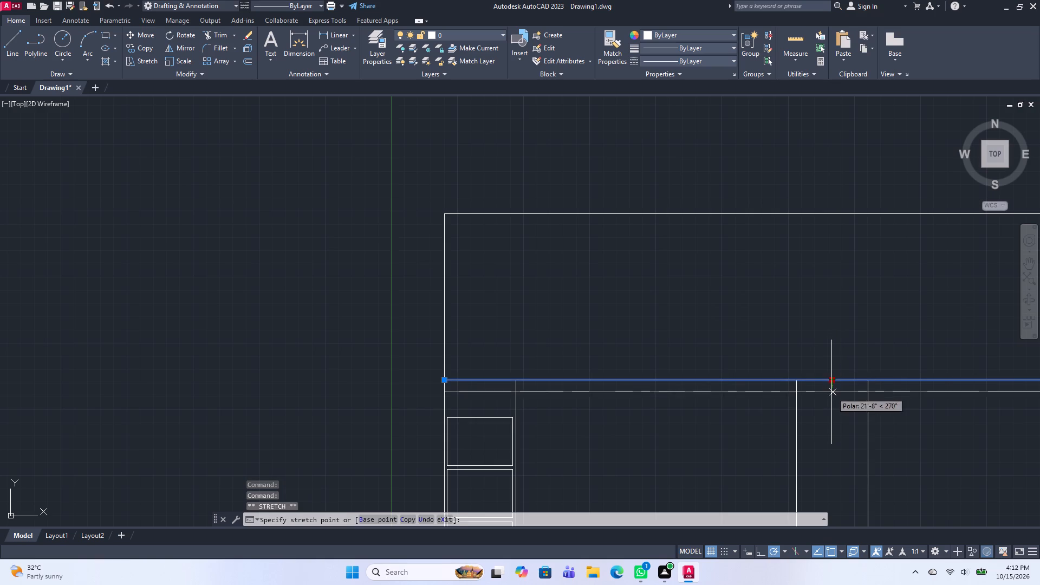
click(829, 406)
key(Escape)
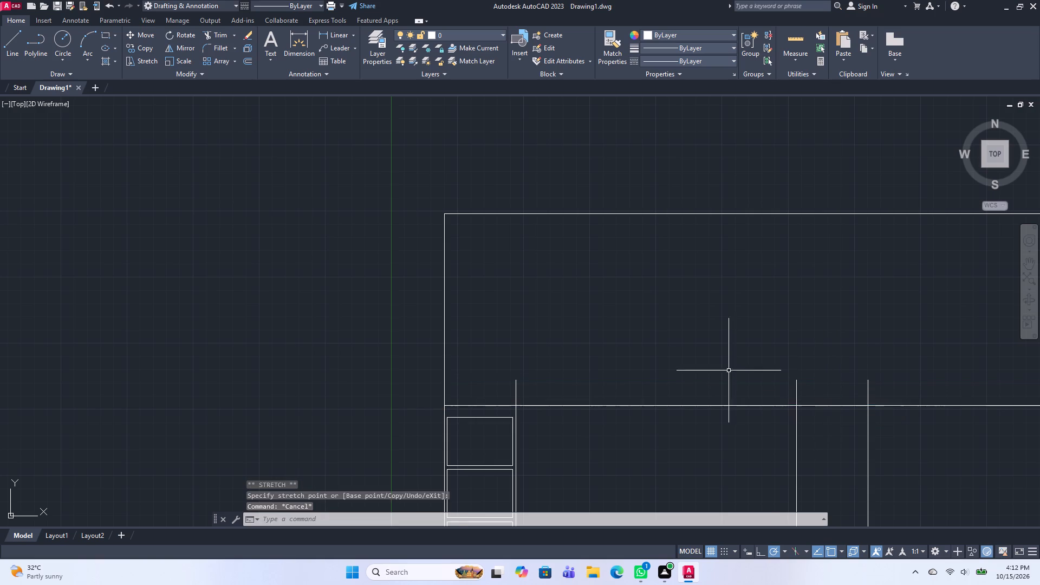
Trim the ends of the four vertical strip lines that project above the horizontal line.
scroll(727, 366, down, 1)
middle_drag(769, 366, 665, 317)
key(Escape)
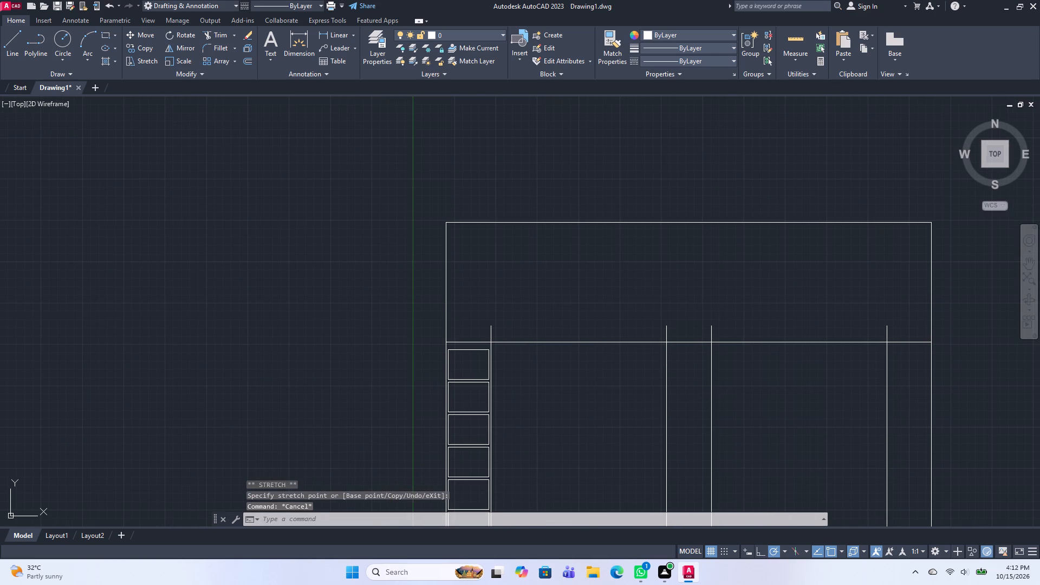
text(tr)
key(space)
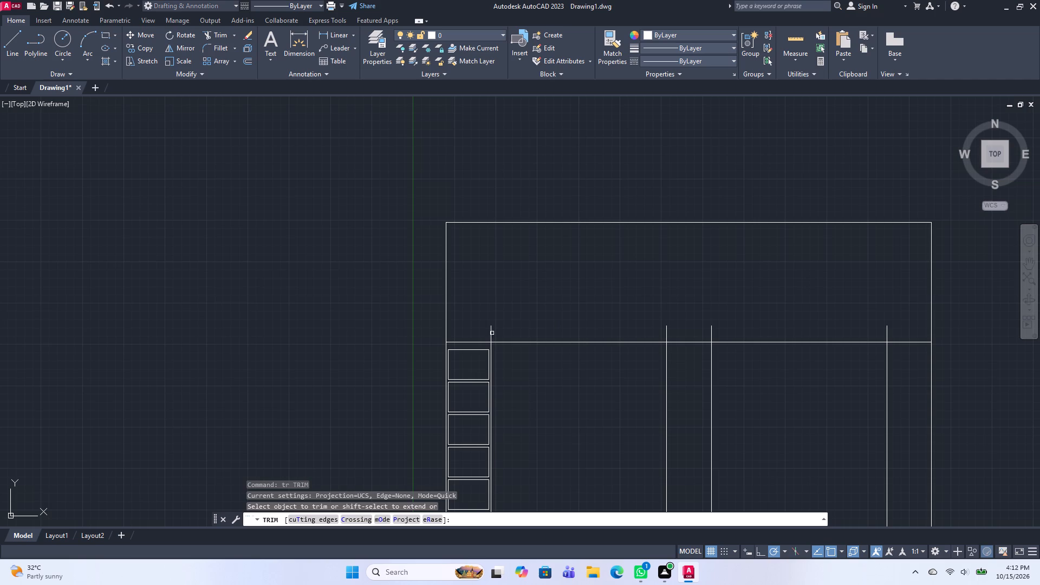
click(491, 333)
click(666, 334)
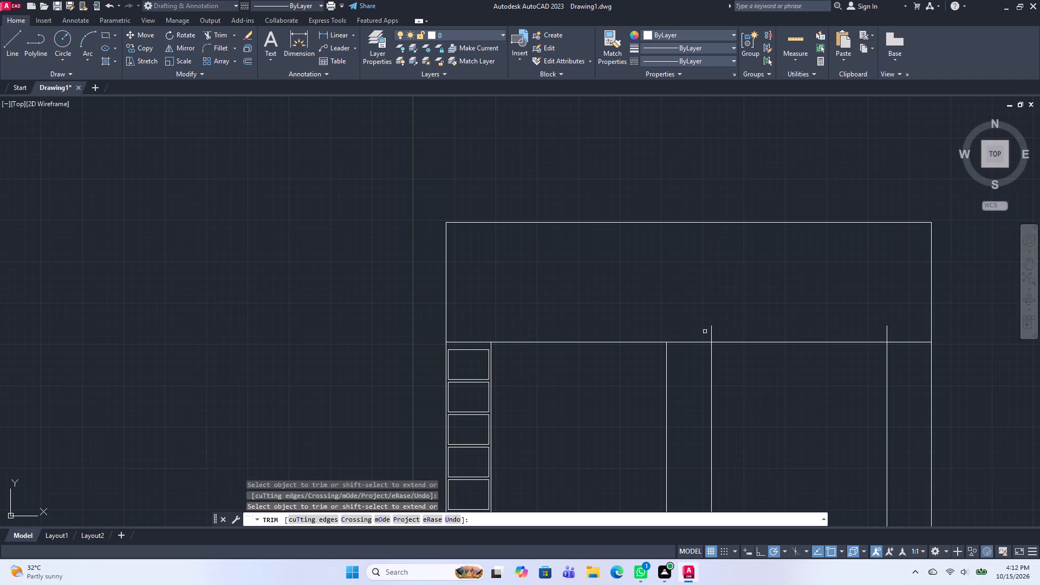
double_click(712, 334)
click(888, 330)
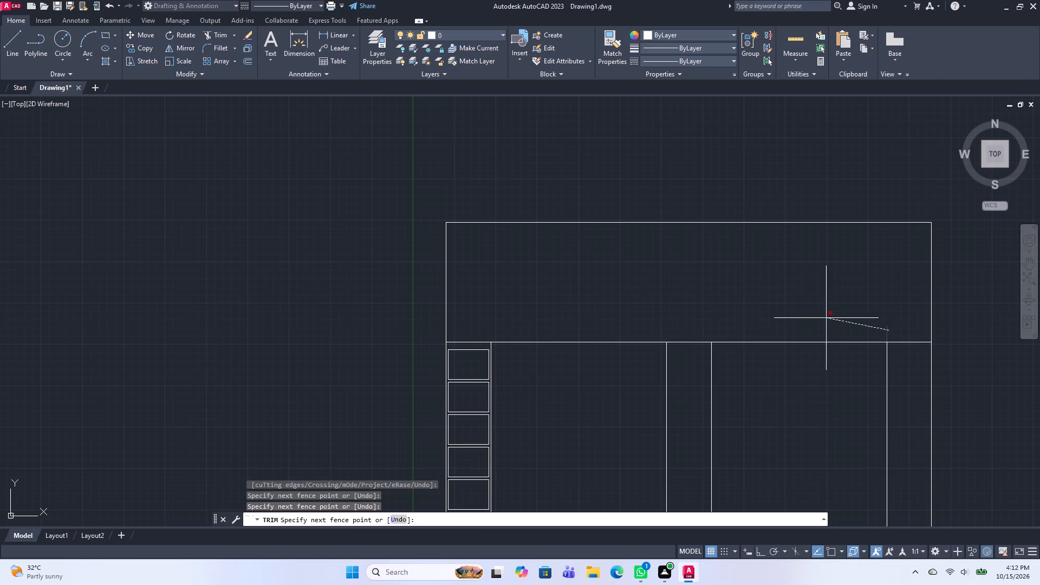
click(873, 331)
key(space)
Copy the nine small rectangles from the leftmost strip's lower-left corner to the lower-left corners of the middle and rightmost strips.
middle_drag(705, 411, 648, 275)
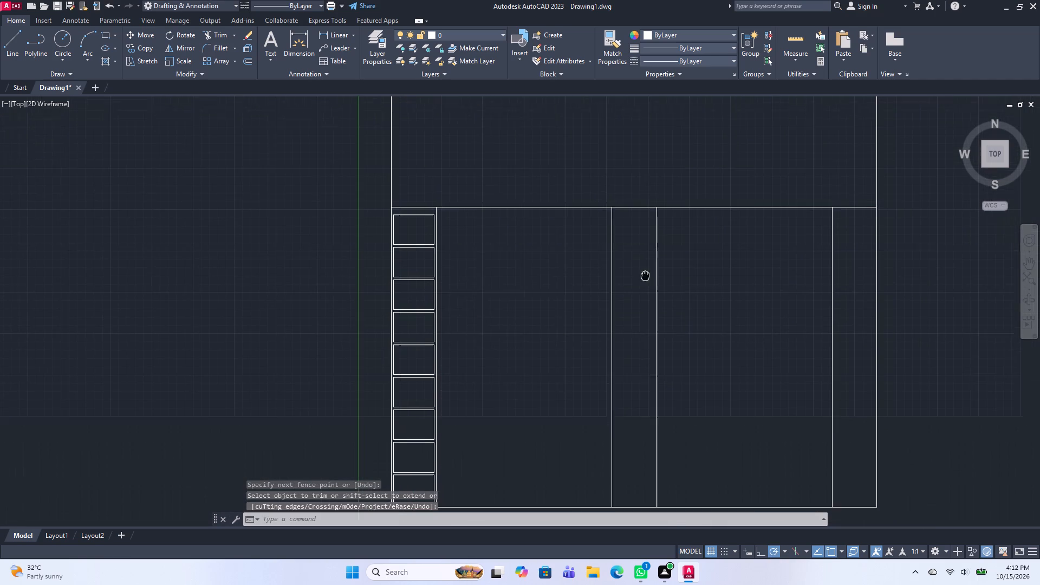
scroll(398, 341, down, 1)
drag(410, 268, 409, 272)
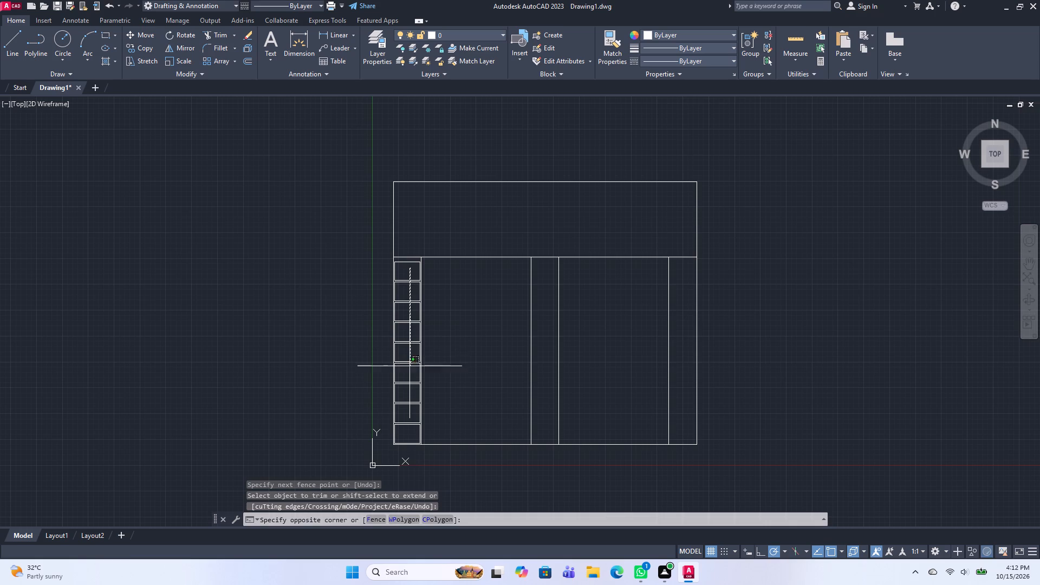
click(401, 431)
text(co)
key(space)
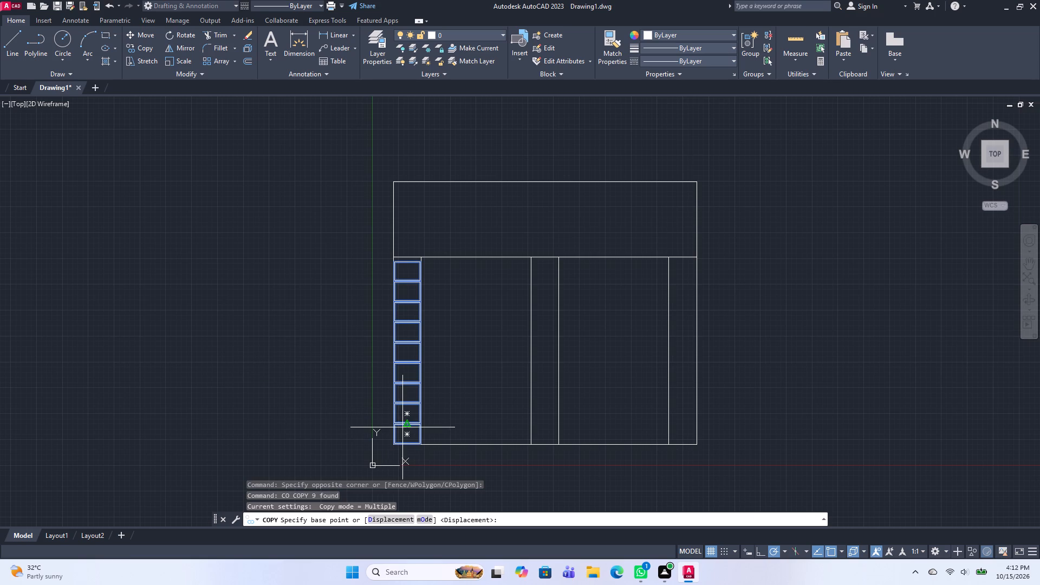
scroll(395, 433, up, 3)
middle_drag(386, 452, 381, 393)
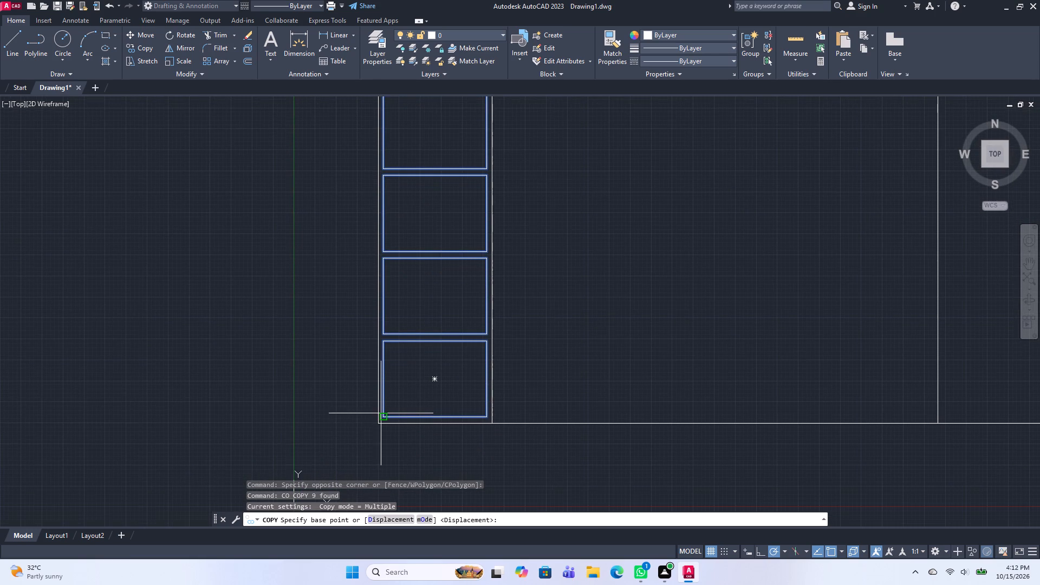
click(379, 425)
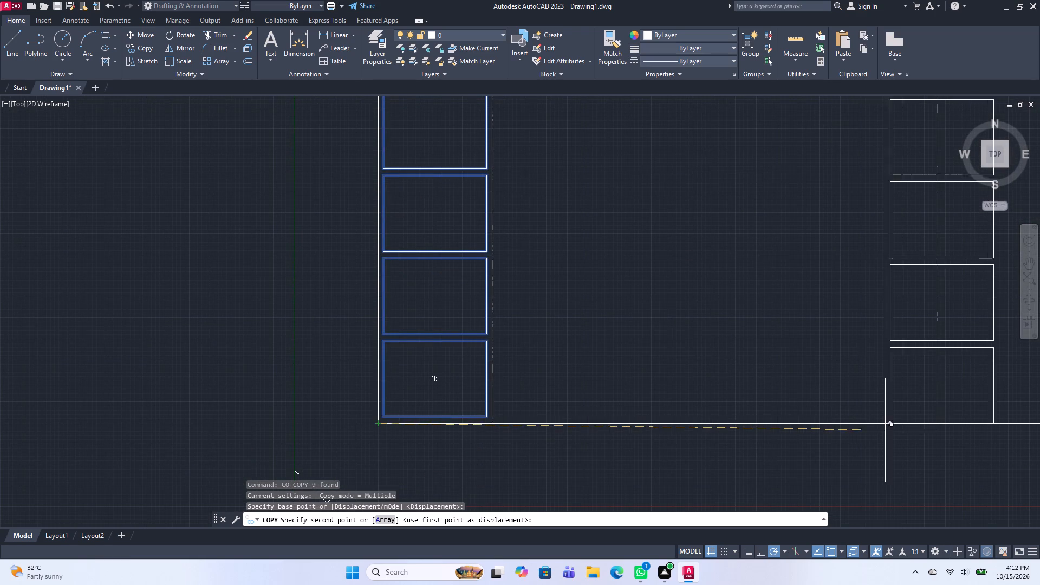
click(938, 423)
middle_drag(914, 422, 855, 422)
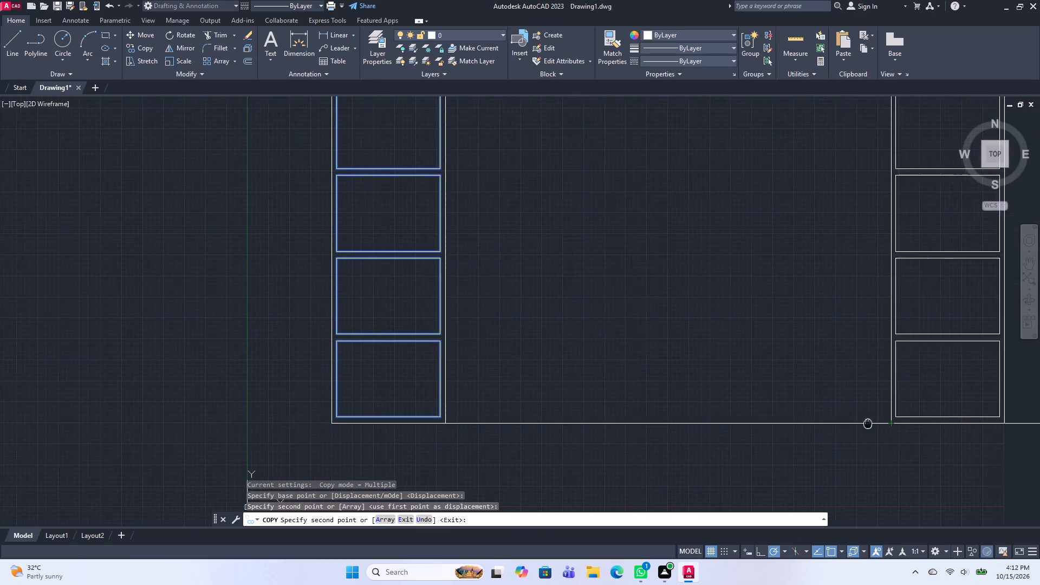
middle_drag(855, 422, 517, 422)
scroll(831, 425, down, 2)
middle_drag(854, 426, 551, 431)
scroll(616, 420, up, 3)
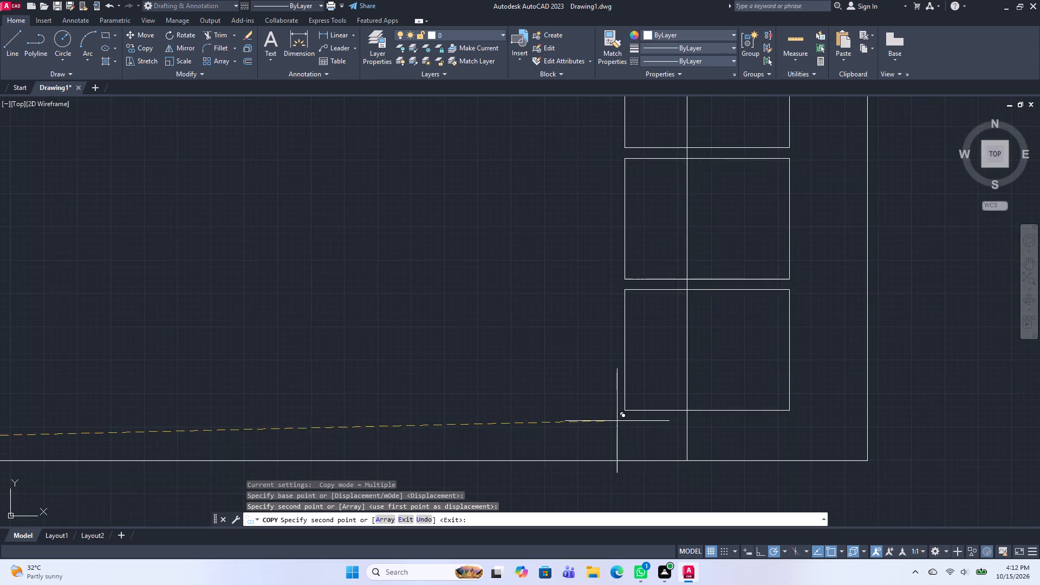
click(690, 461)
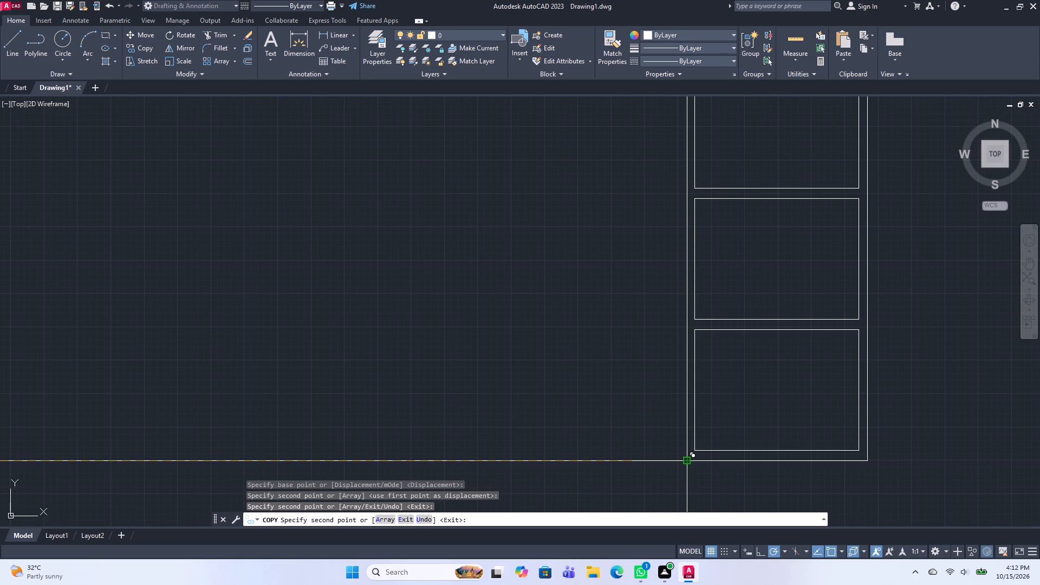
key(Escape)
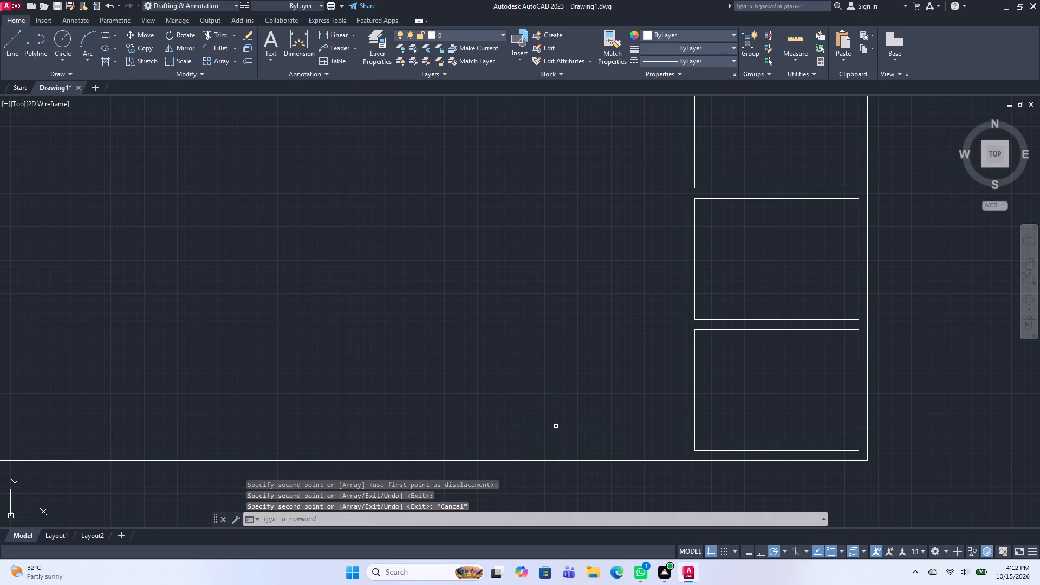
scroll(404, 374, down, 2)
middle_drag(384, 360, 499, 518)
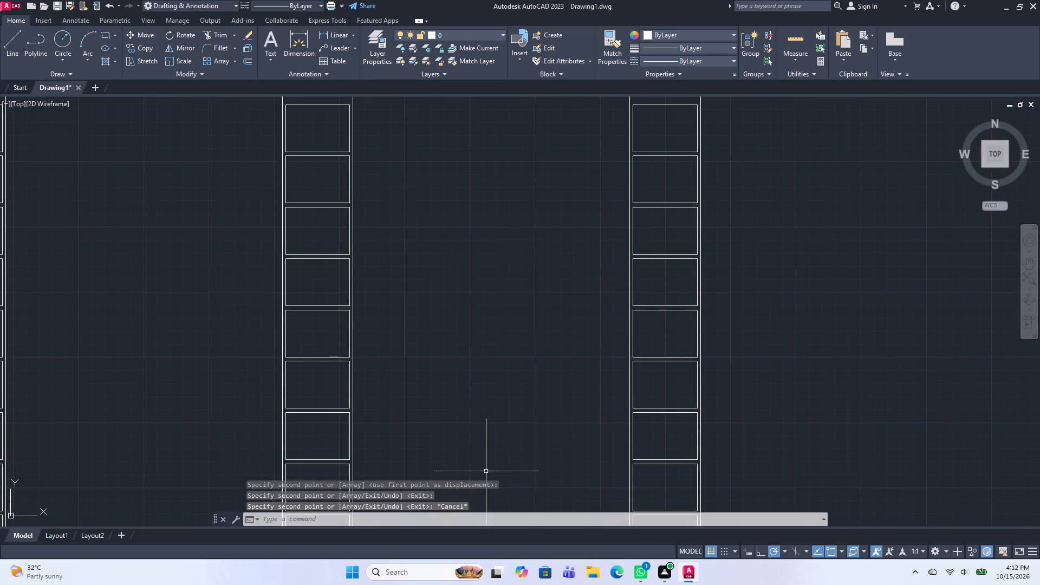
Draw a vertical line about 414' long from the horizontal line, just beside the leftmost strip, up past the outline's top edge.
middle_drag(485, 472, 483, 556)
middle_drag(448, 372, 506, 453)
key(l)
key(space)
middle_drag(29, 279, 178, 324)
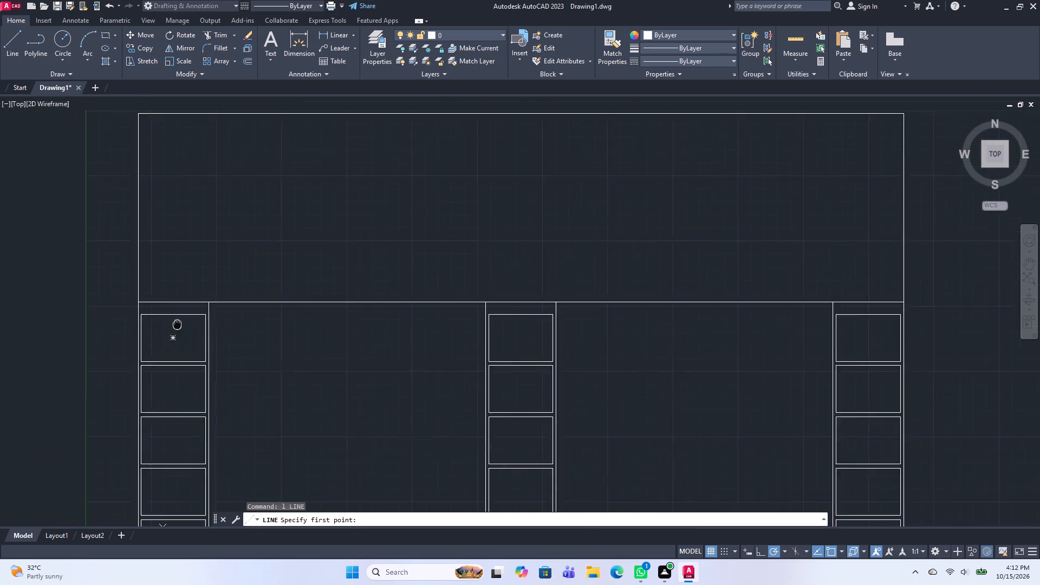
middle_drag(178, 324, 253, 341)
click(294, 321)
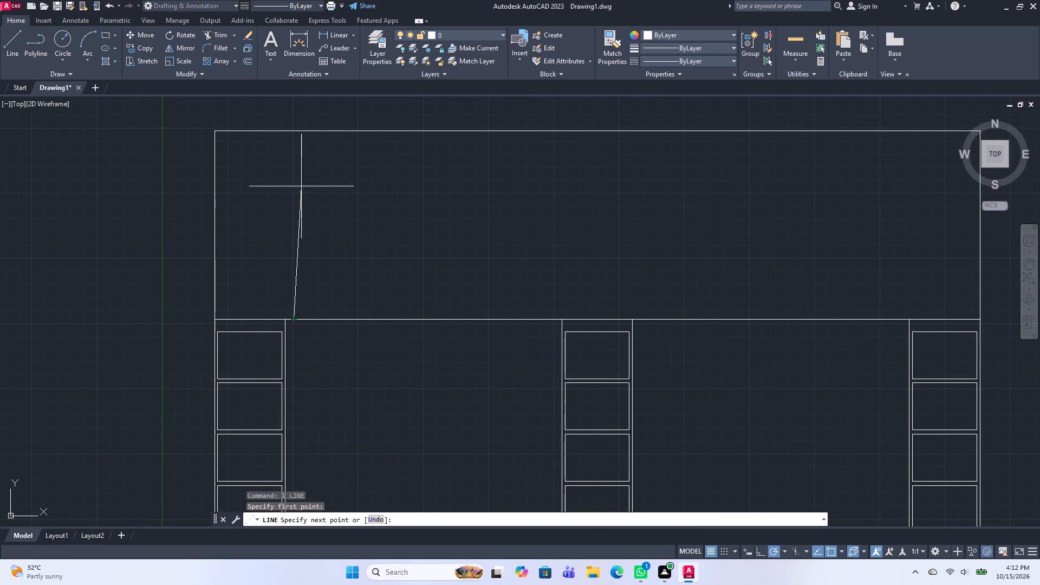
click(297, 112)
key(space)
Mirror the new vertical line about the vertical axis through the top edge's midpoint, keeping the original.
middle_drag(385, 281, 359, 279)
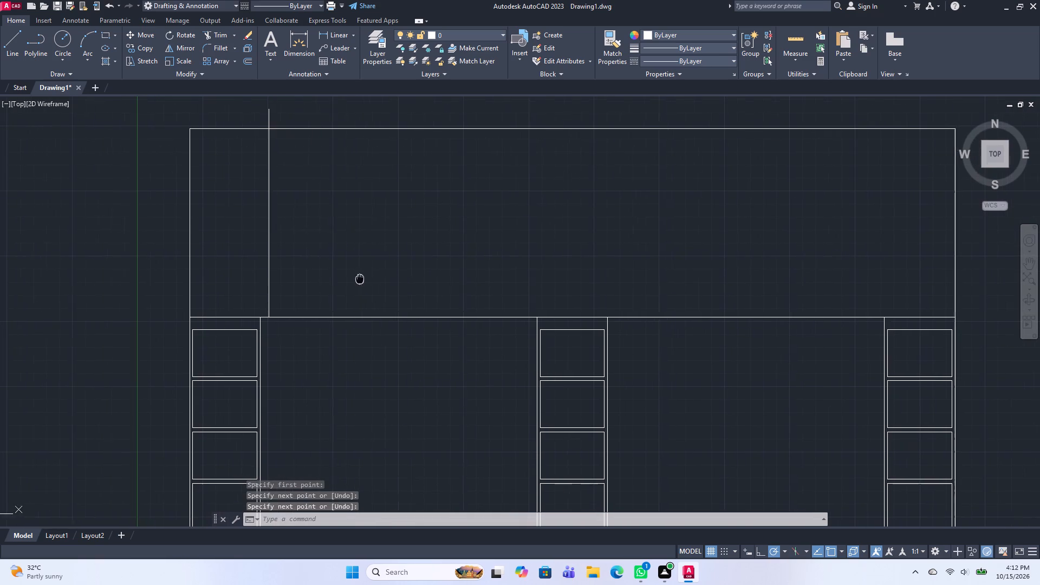
middle_drag(359, 279, 359, 279)
drag(294, 285, 288, 282)
click(245, 243)
text(mi)
key(space)
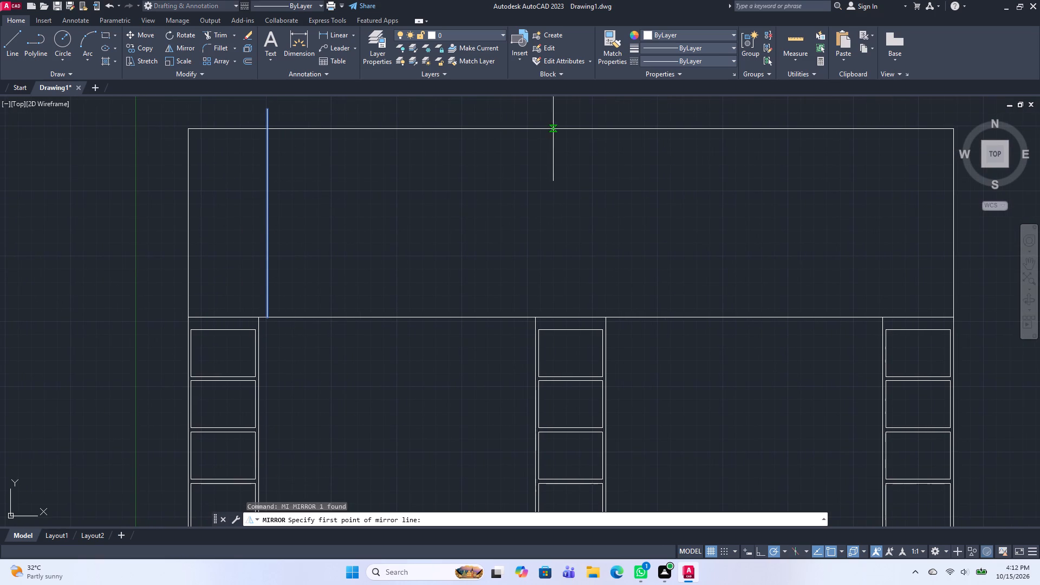
click(569, 129)
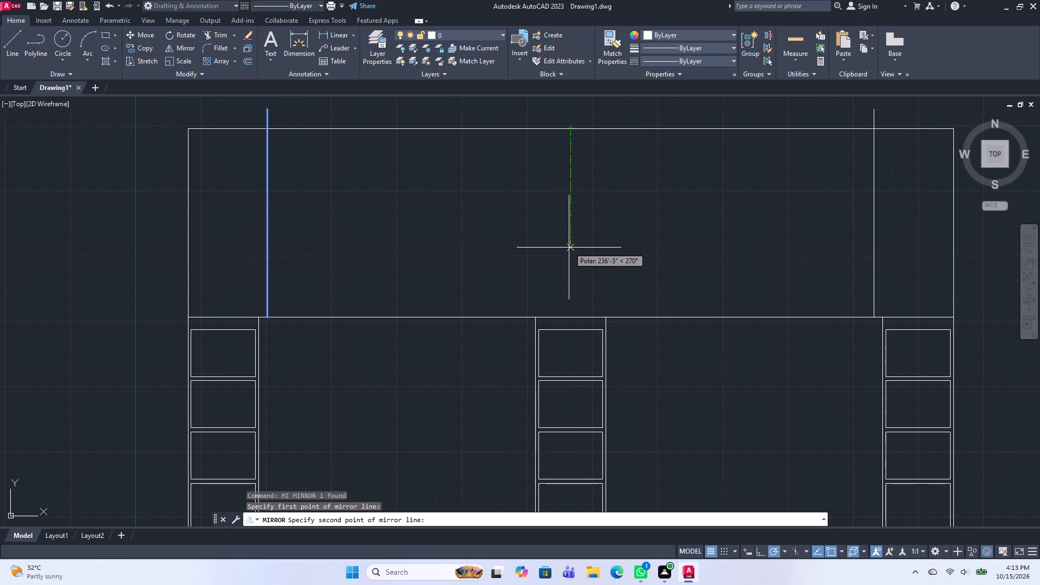
click(569, 248)
key(space)
Trim the ends of the two vertical lines that project above the outline's top edge.
middle_drag(620, 281, 558, 308)
text(tr)
key(space)
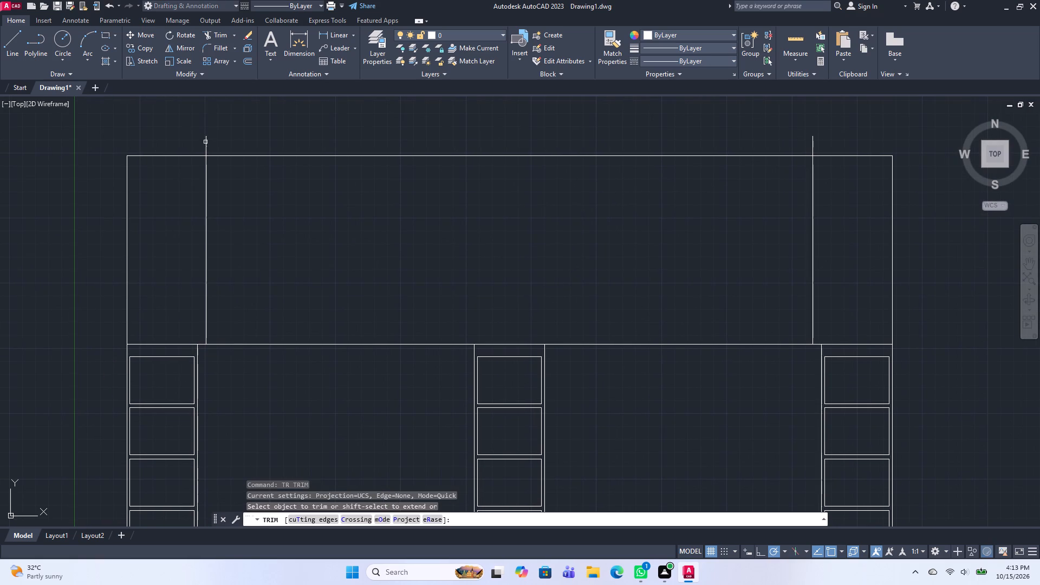
click(203, 145)
click(297, 140)
drag(834, 142, 824, 141)
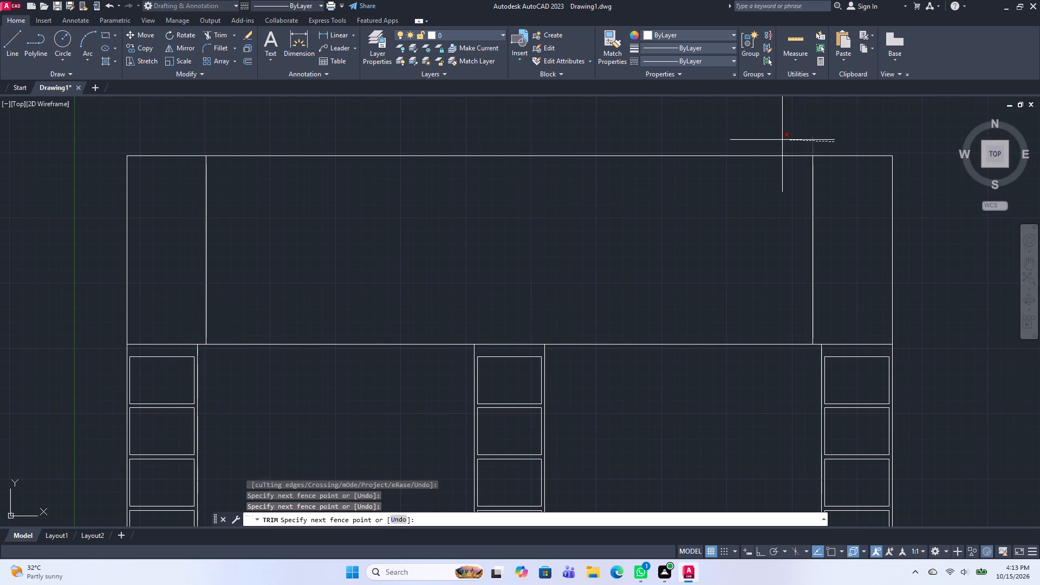
click(782, 140)
key(space)
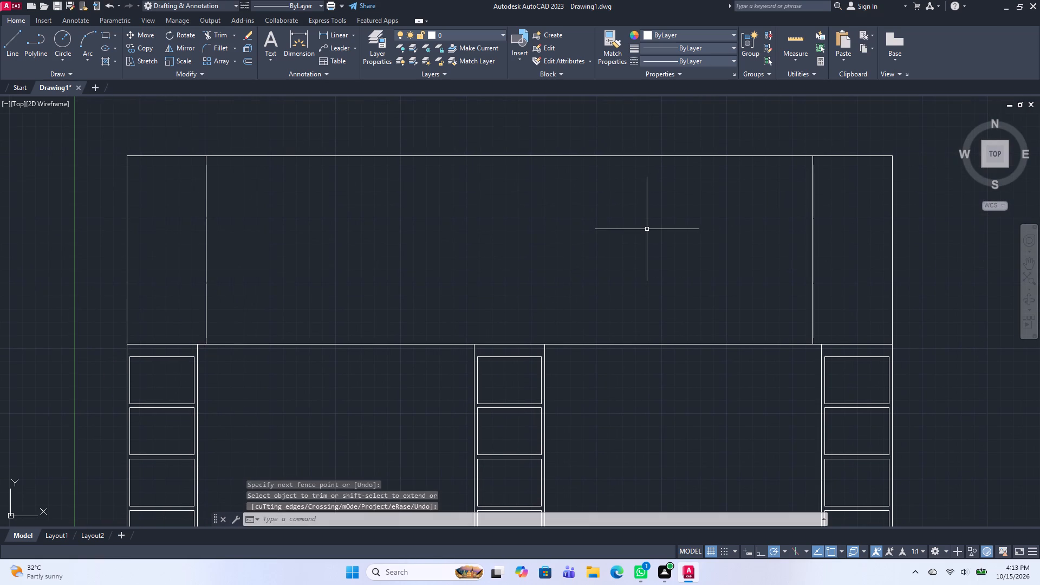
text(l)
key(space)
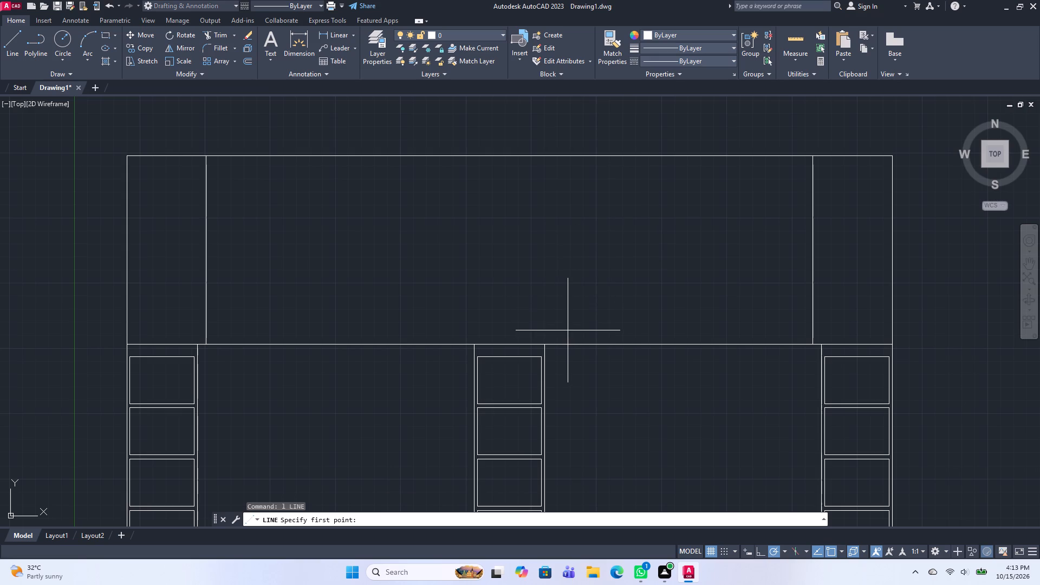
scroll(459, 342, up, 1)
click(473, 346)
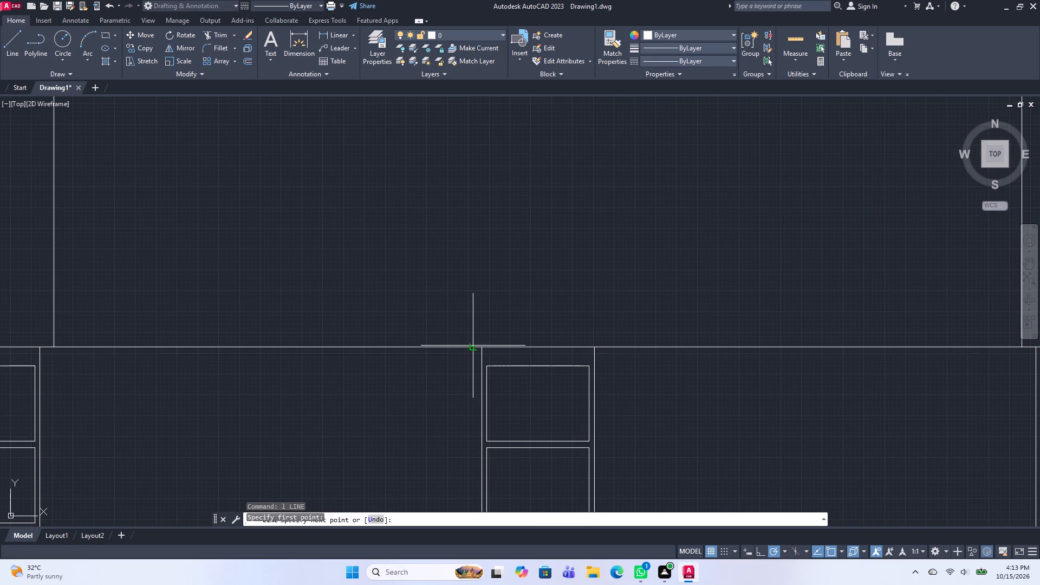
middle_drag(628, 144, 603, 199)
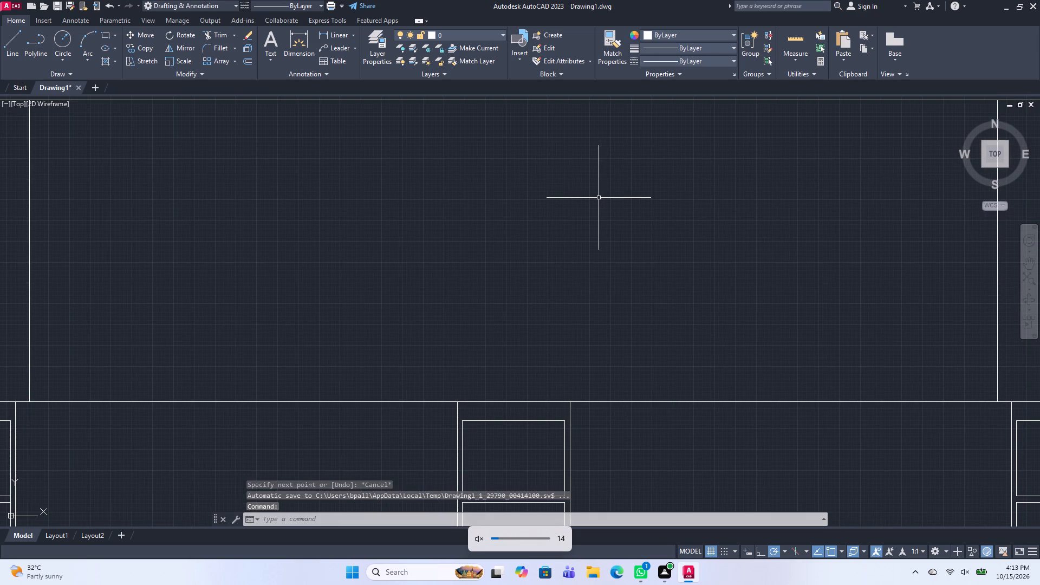
Draw a rectangle from the left vertical line's top end down to the horizontal line above the strips, narrower than it is tall.
key(r)
text(ec)
key(space)
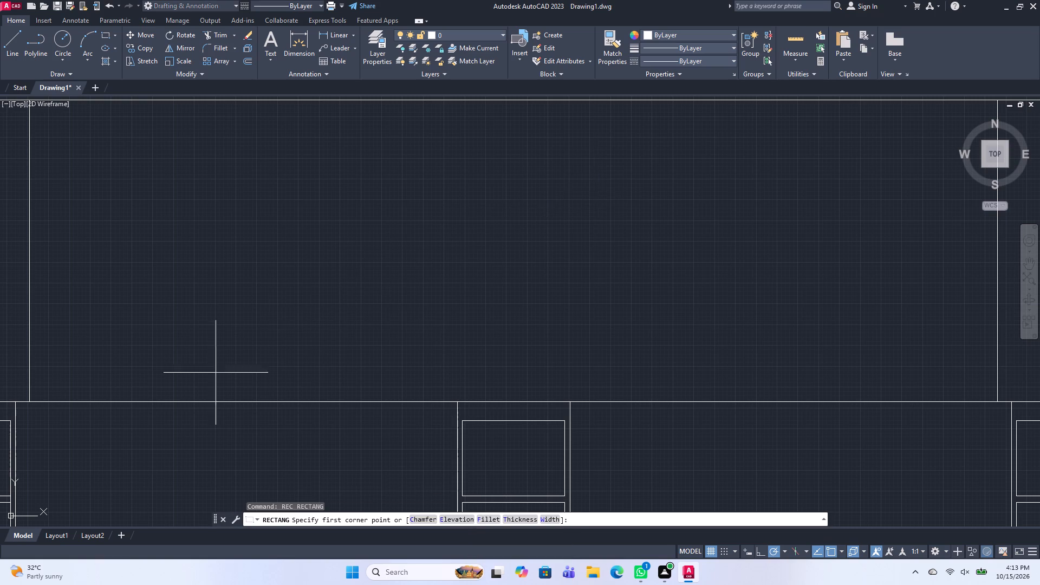
middle_drag(163, 385, 248, 378)
scroll(209, 271, down, 1)
middle_drag(211, 273, 213, 311)
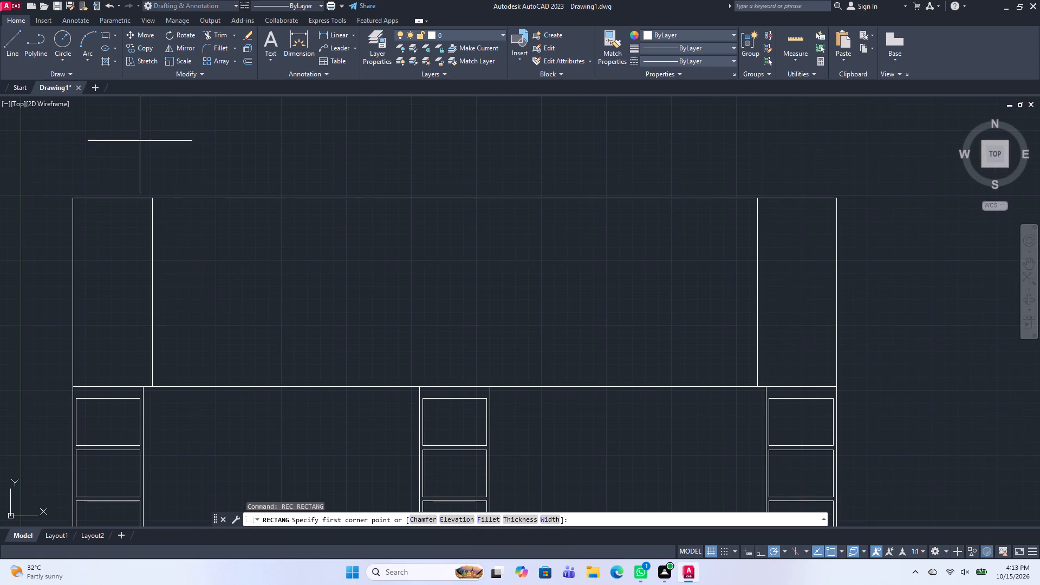
click(152, 200)
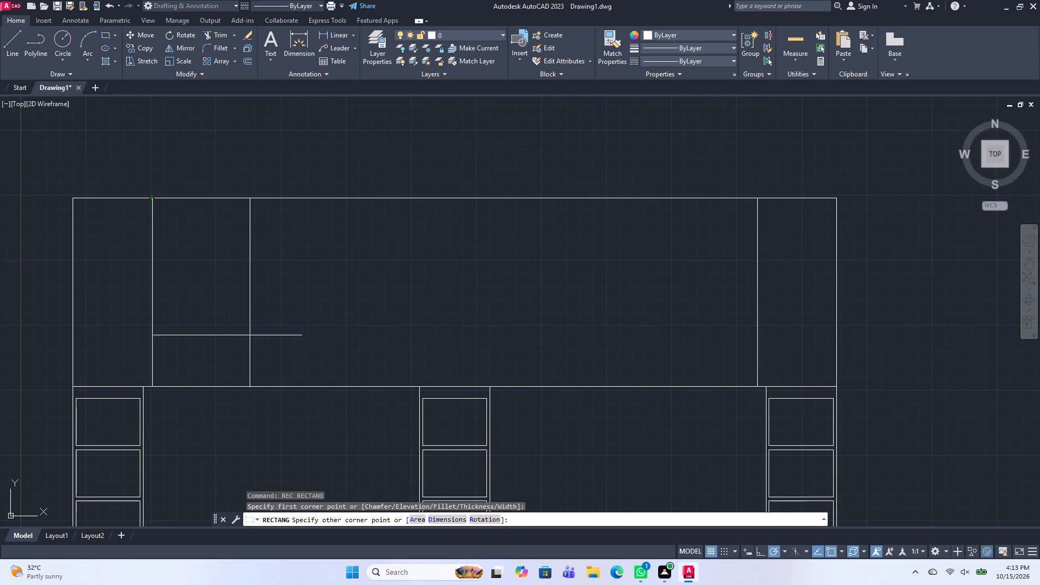
click(259, 387)
Copy the tall rectangle four times side by side, each copy starting at the previous one's lower-right corner.
drag(285, 343, 283, 336)
click(253, 289)
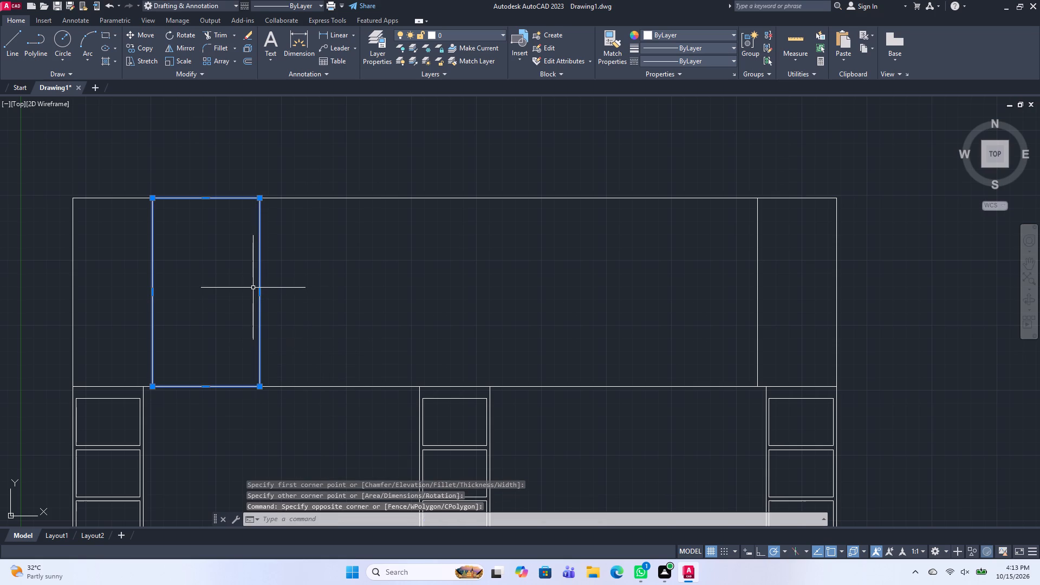
key(c)
key(o)
key(space)
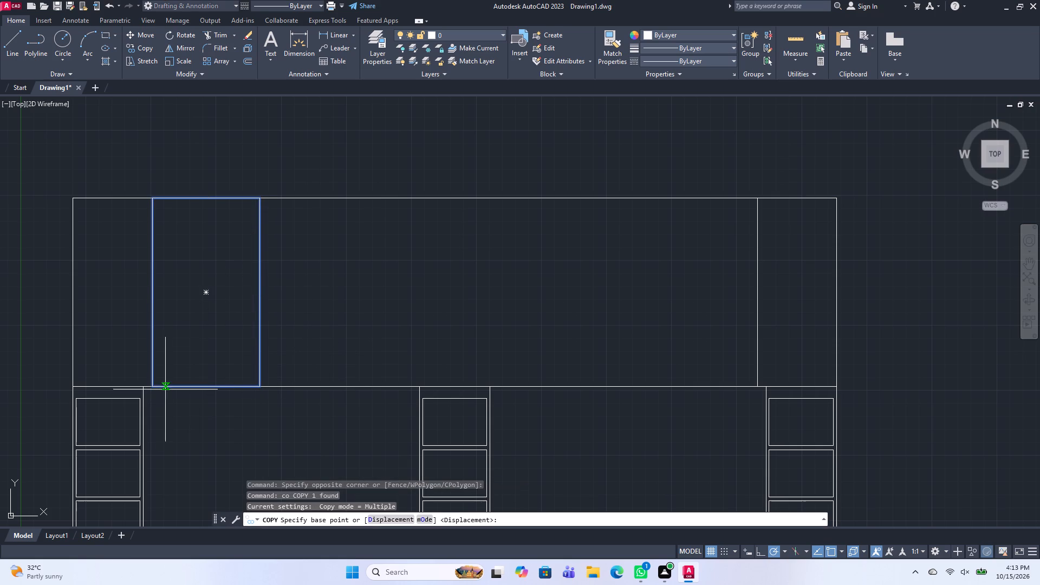
click(152, 387)
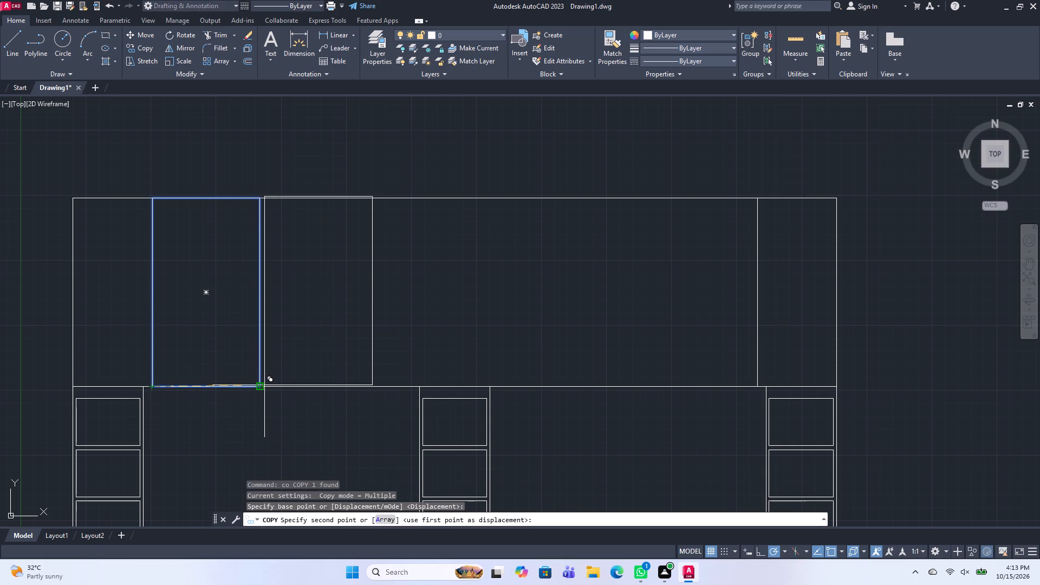
click(257, 383)
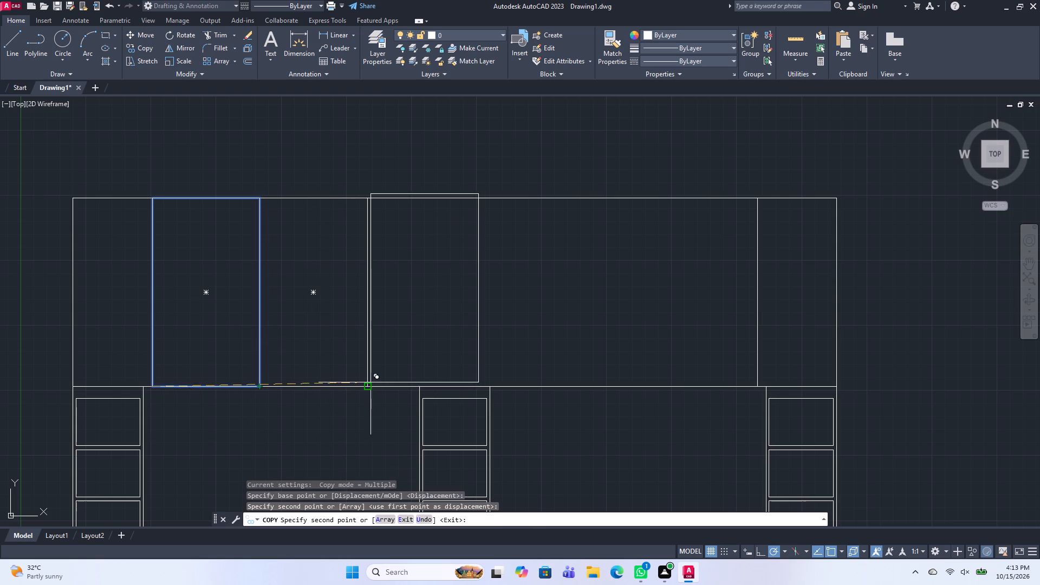
click(369, 387)
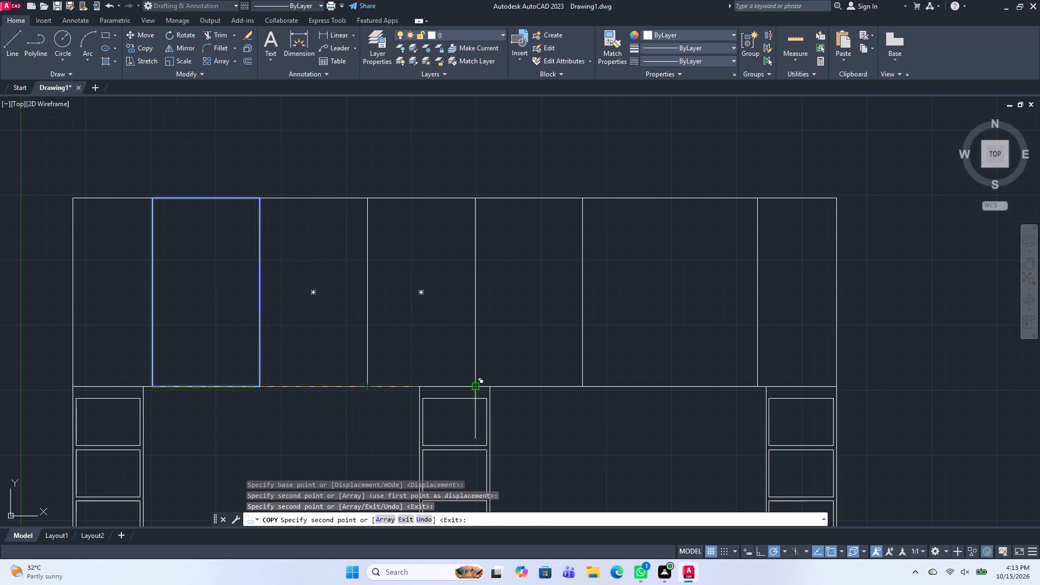
click(477, 387)
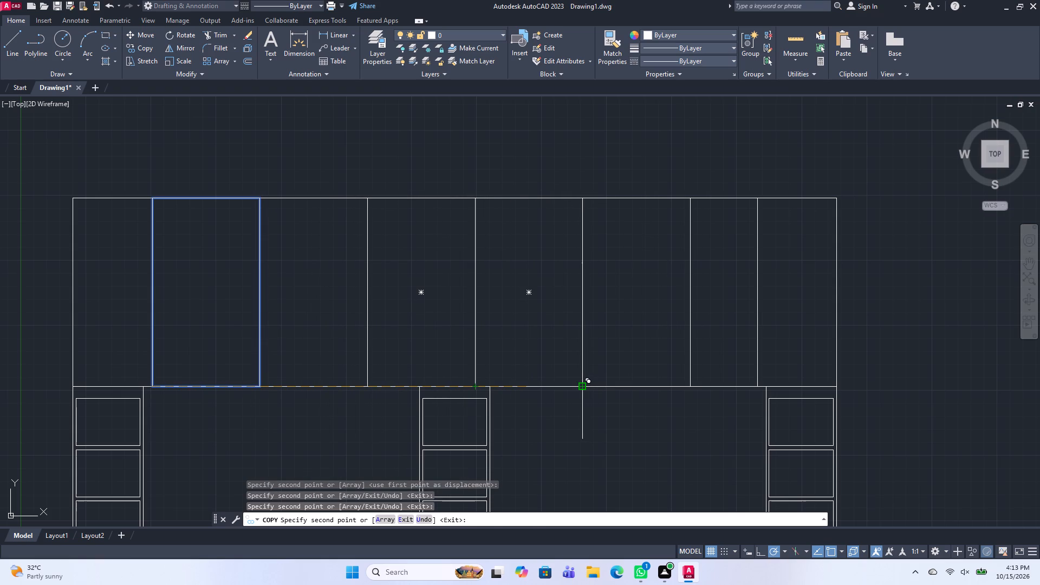
click(583, 385)
key(Escape)
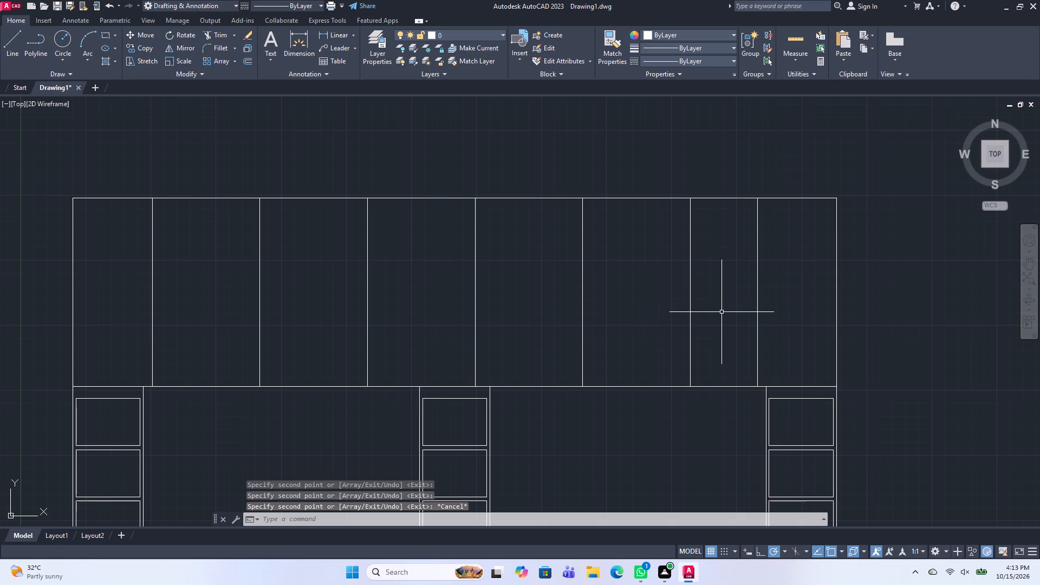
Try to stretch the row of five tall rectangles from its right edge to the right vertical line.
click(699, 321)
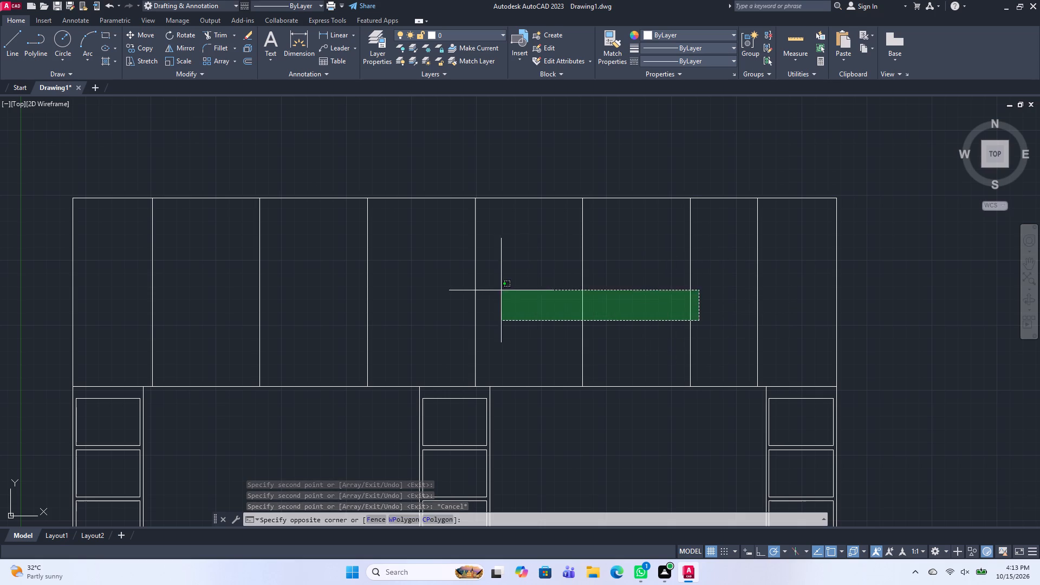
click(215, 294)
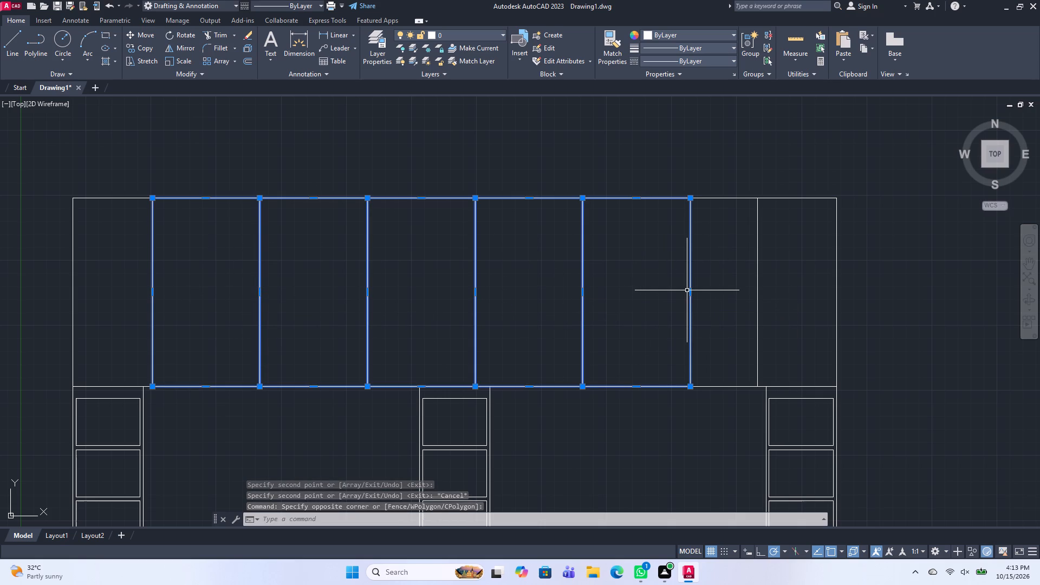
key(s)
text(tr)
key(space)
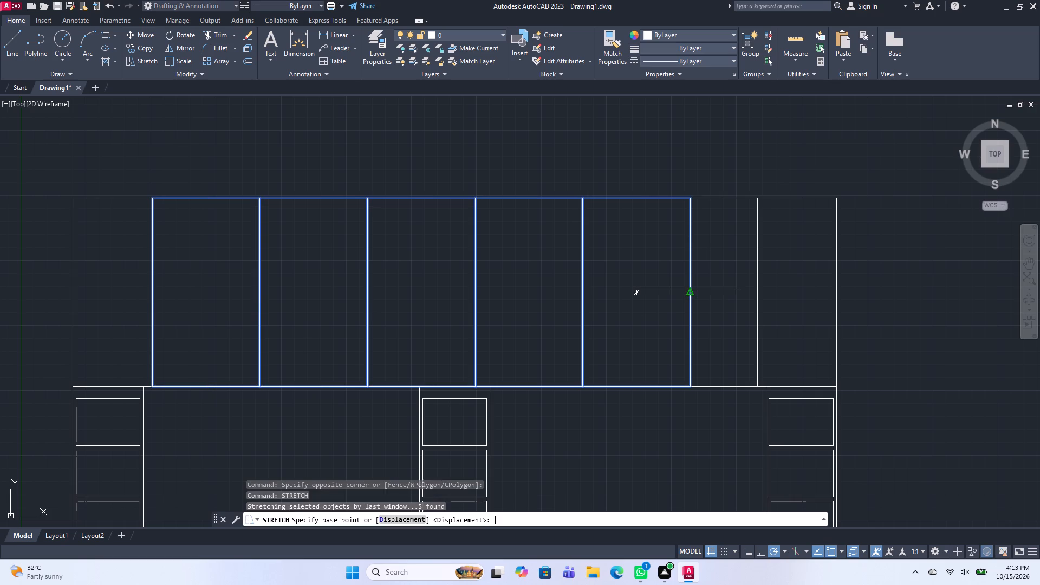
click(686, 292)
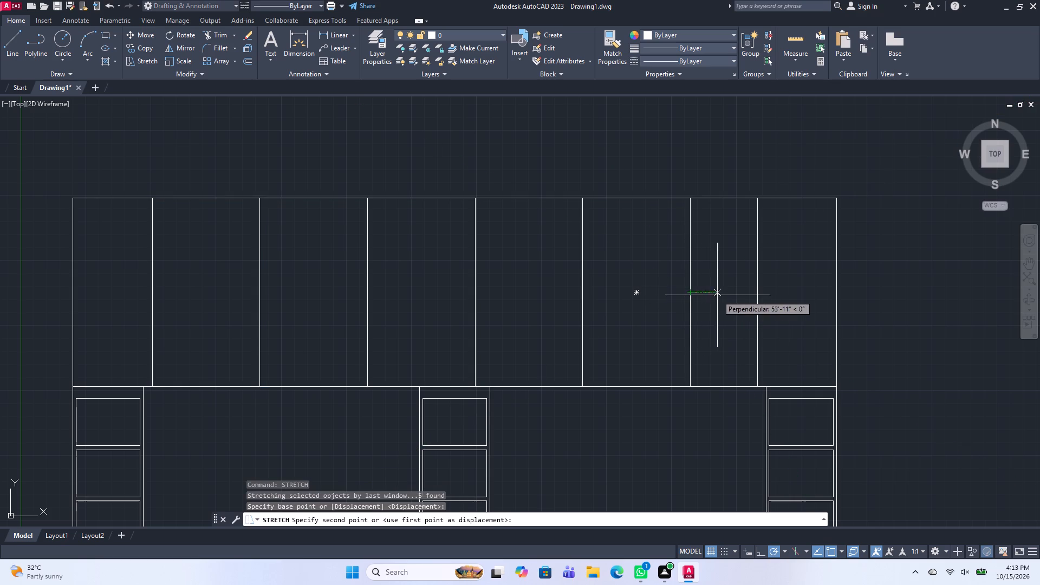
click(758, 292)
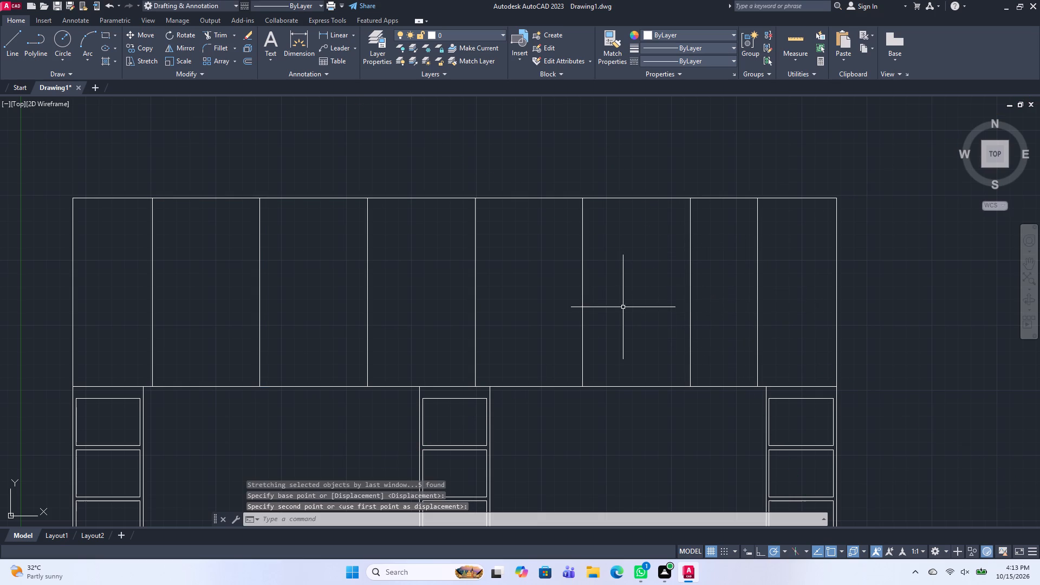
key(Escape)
Move the rightmost tall rectangle so its lower-right corner meets the foot of the right vertical line.
middle_drag(492, 357, 591, 359)
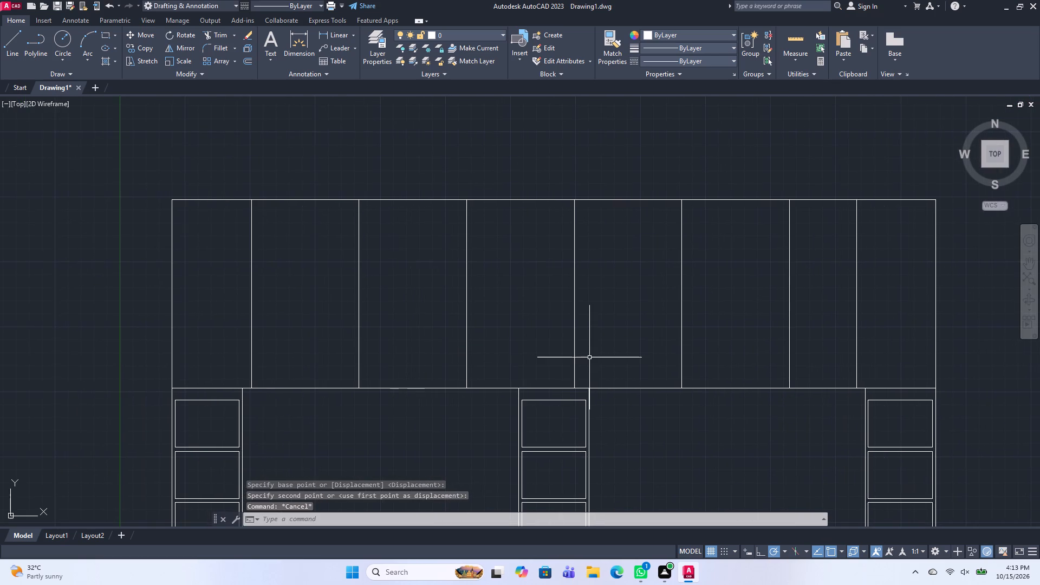
click(797, 344)
click(771, 317)
text(m)
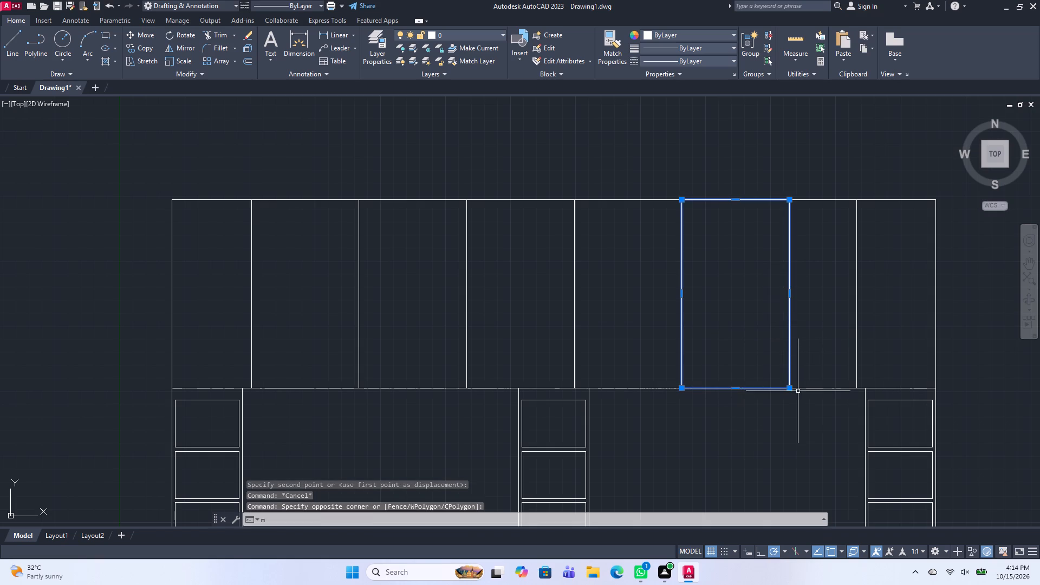
key(space)
click(789, 385)
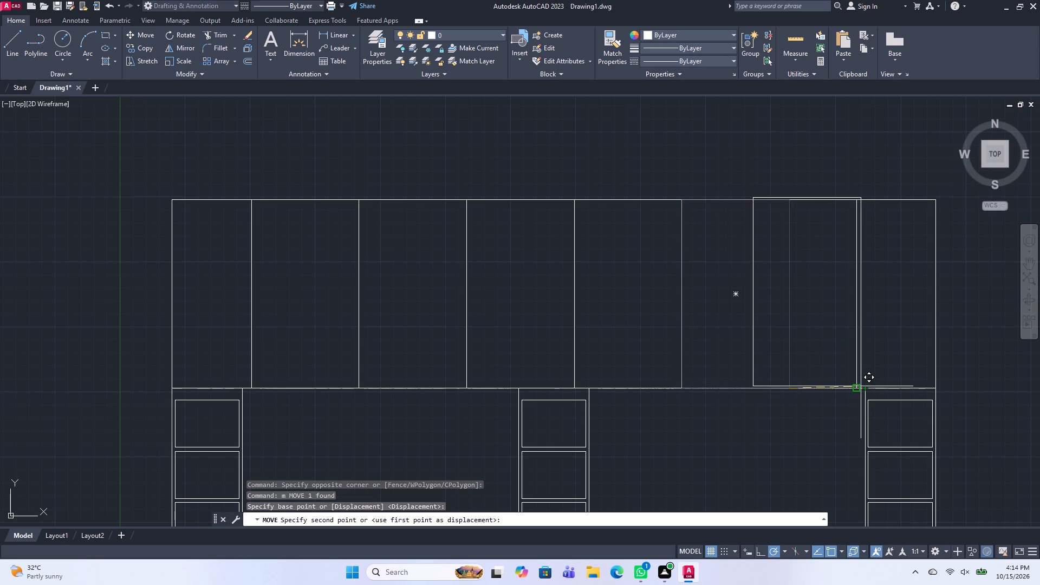
click(855, 388)
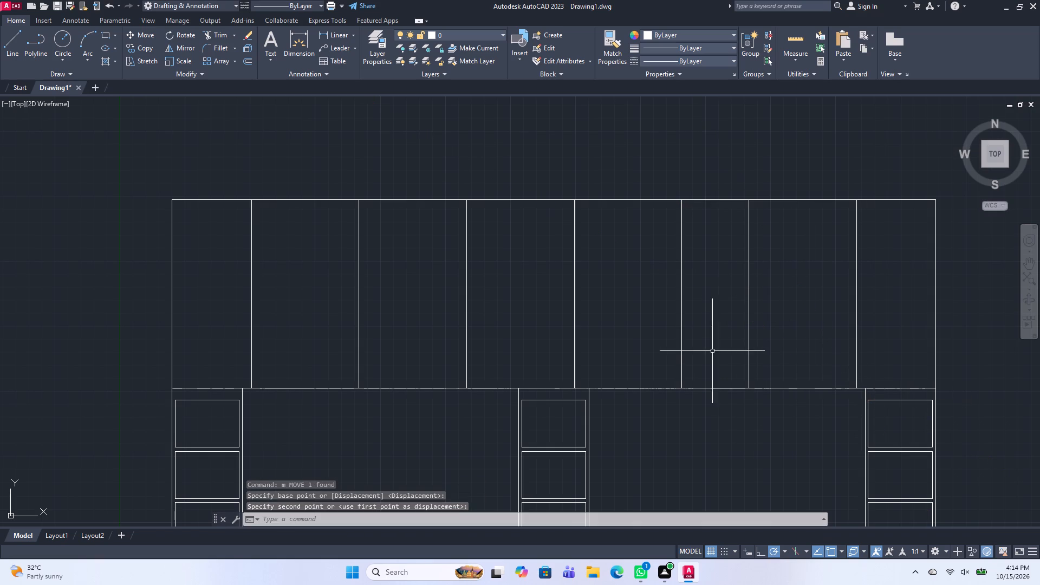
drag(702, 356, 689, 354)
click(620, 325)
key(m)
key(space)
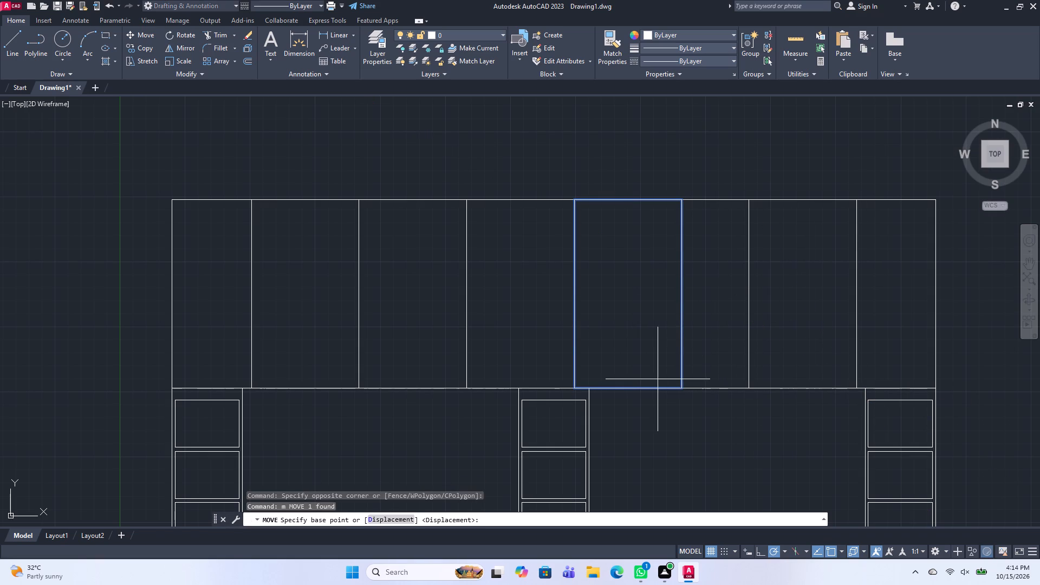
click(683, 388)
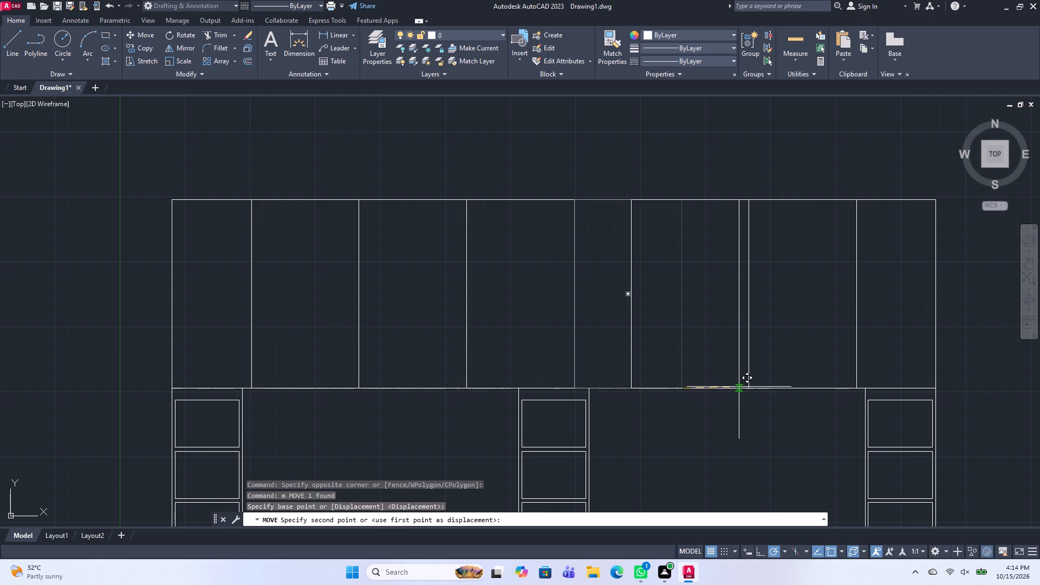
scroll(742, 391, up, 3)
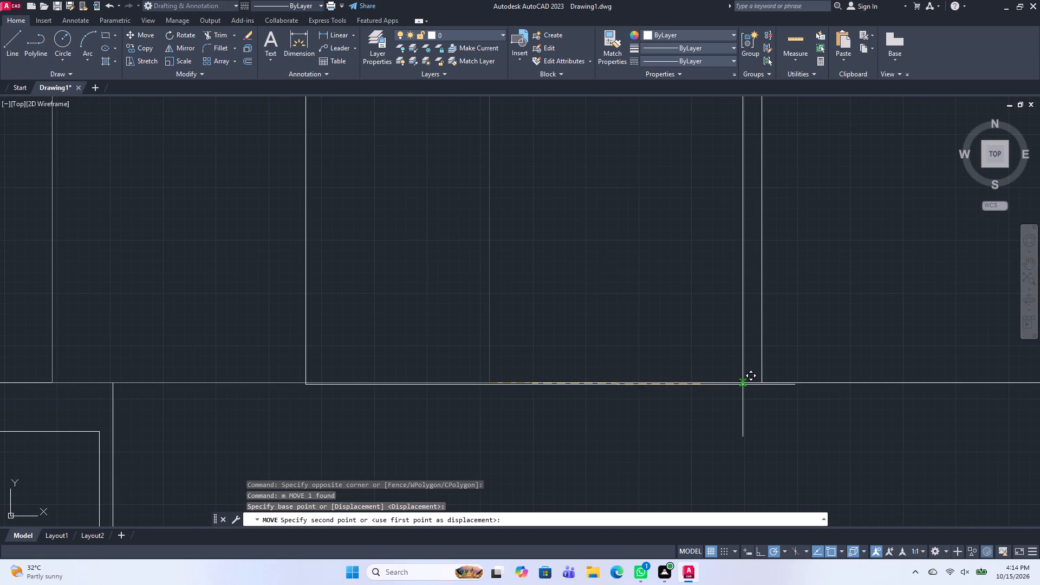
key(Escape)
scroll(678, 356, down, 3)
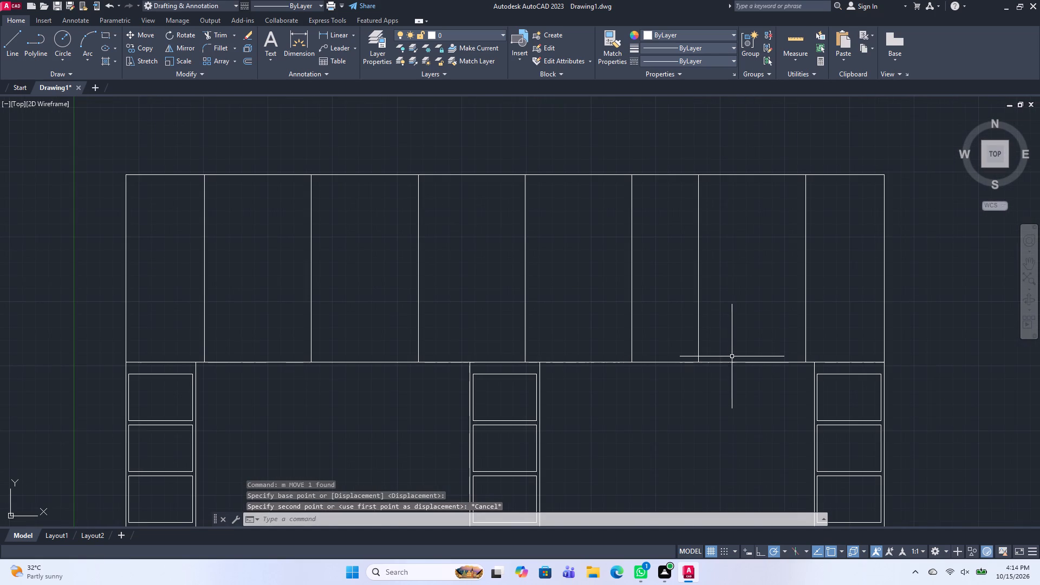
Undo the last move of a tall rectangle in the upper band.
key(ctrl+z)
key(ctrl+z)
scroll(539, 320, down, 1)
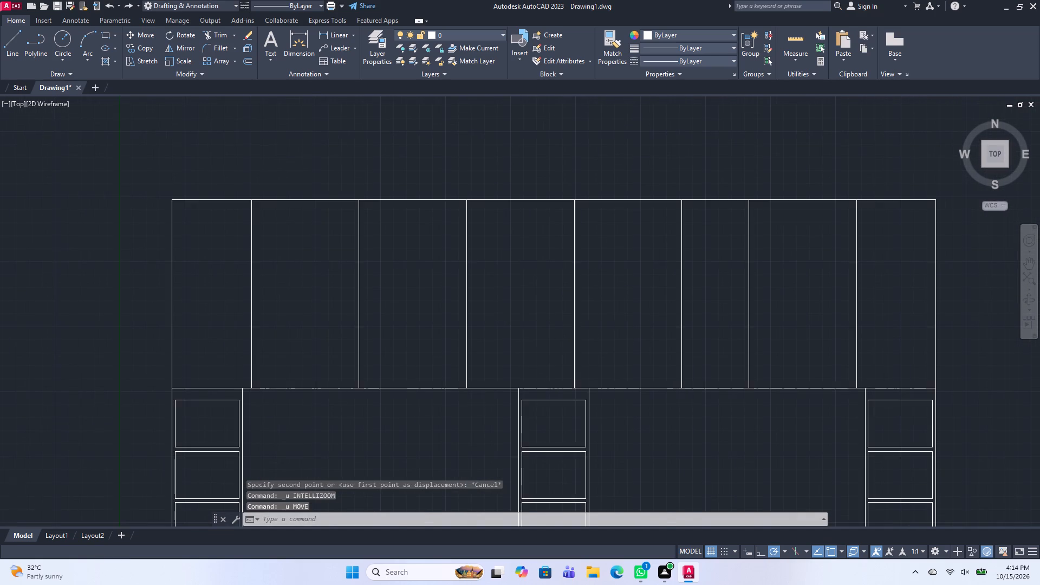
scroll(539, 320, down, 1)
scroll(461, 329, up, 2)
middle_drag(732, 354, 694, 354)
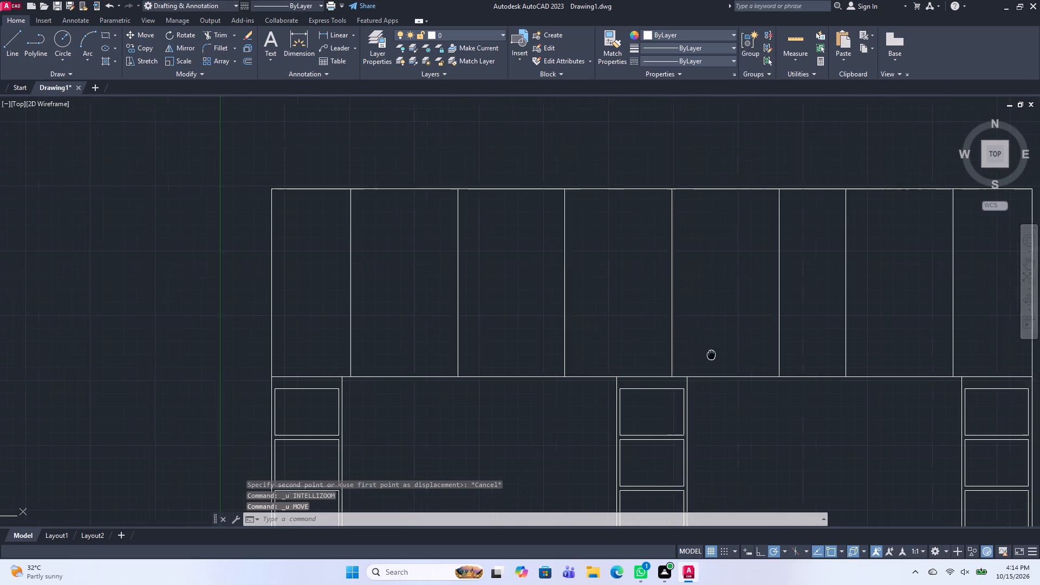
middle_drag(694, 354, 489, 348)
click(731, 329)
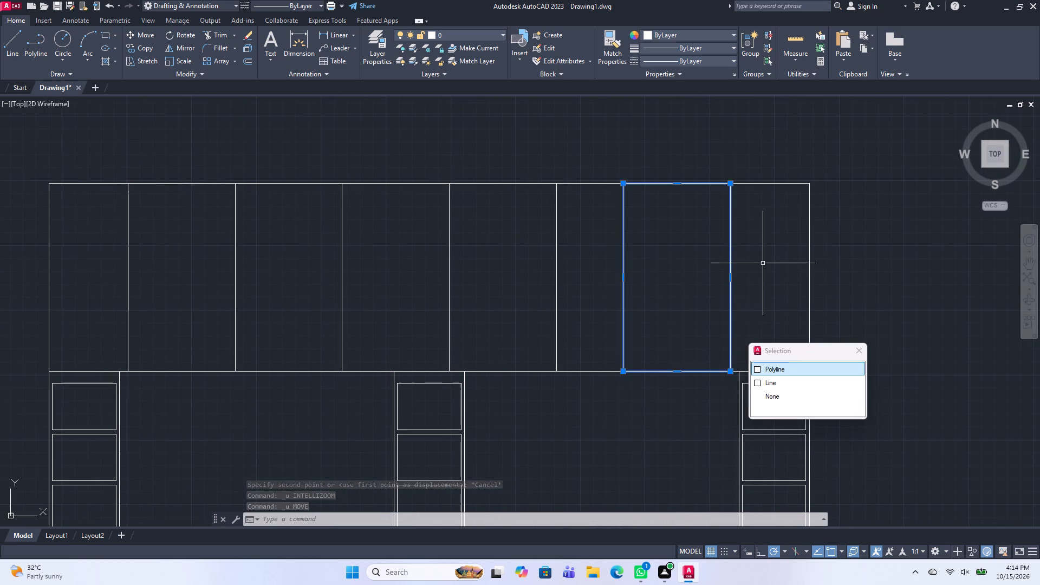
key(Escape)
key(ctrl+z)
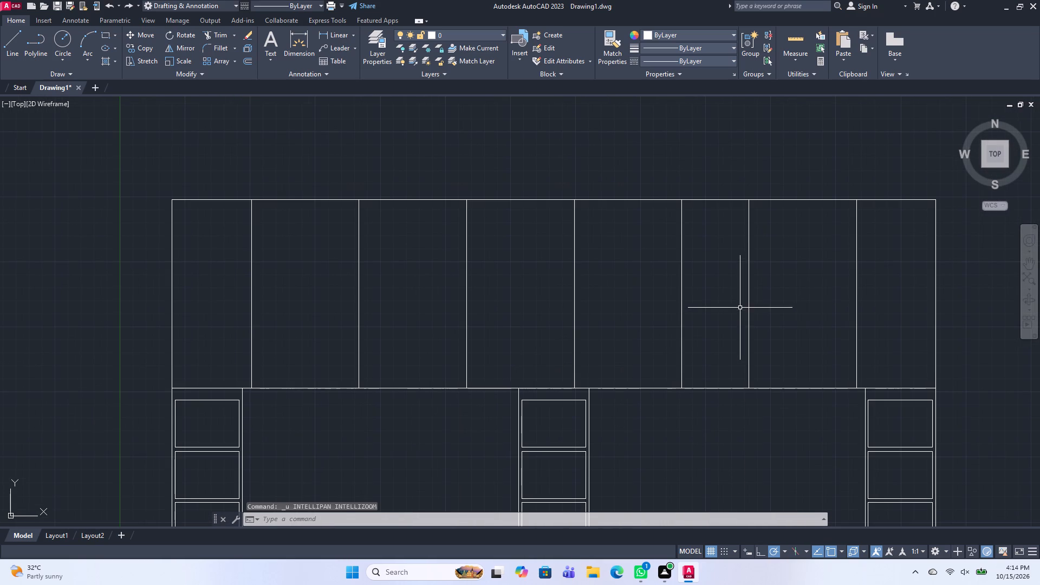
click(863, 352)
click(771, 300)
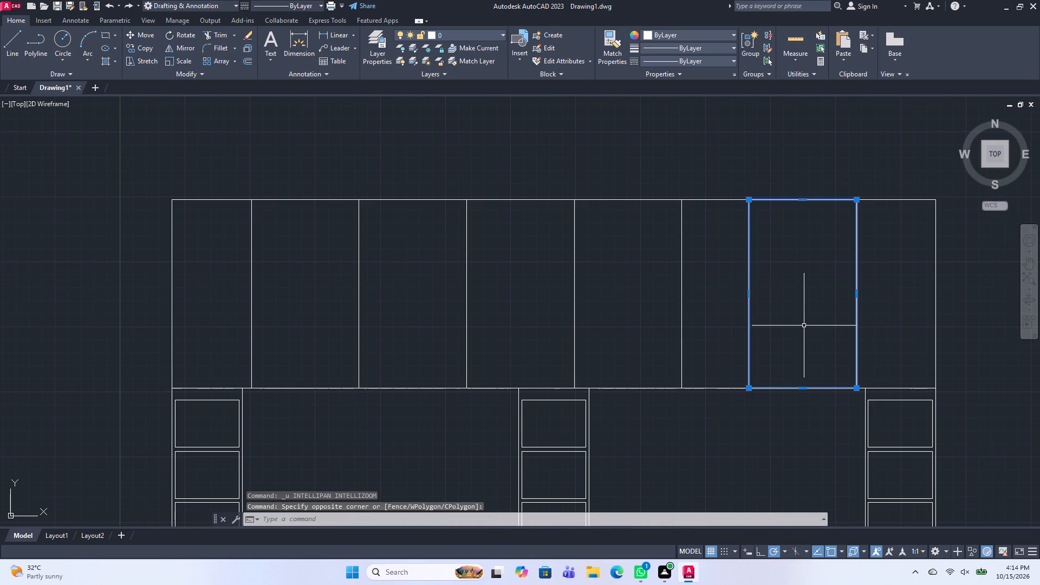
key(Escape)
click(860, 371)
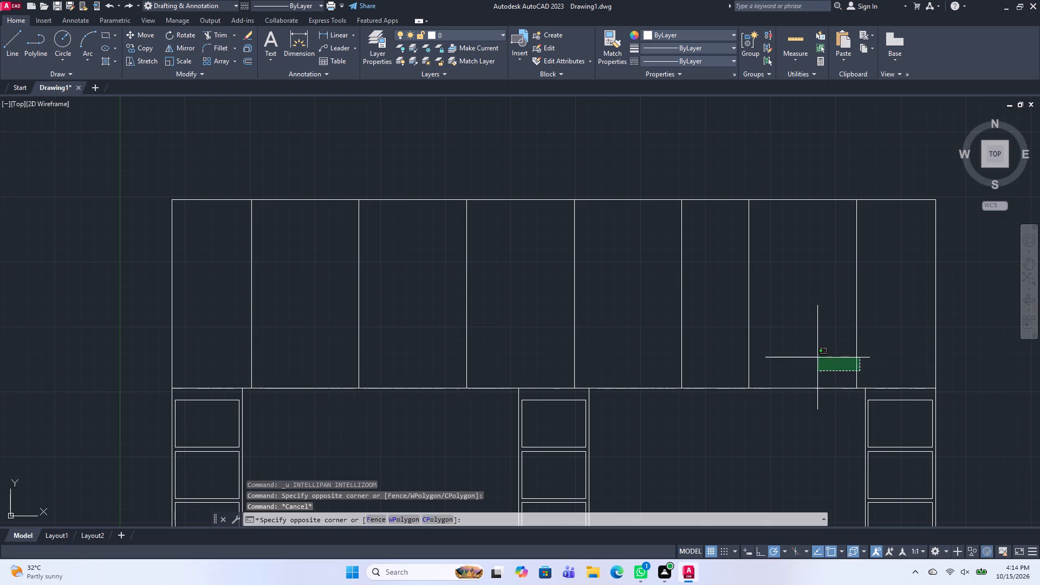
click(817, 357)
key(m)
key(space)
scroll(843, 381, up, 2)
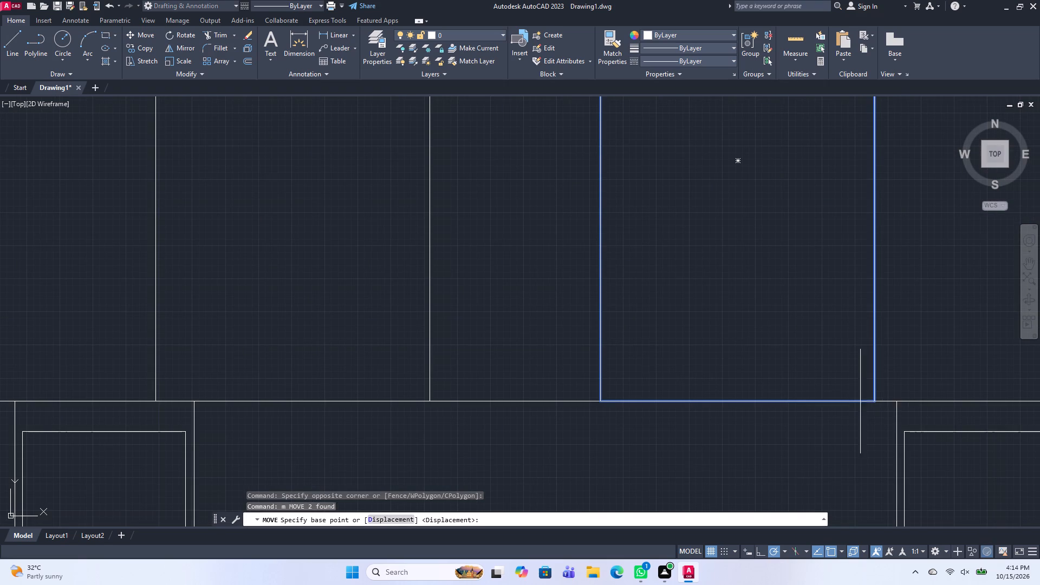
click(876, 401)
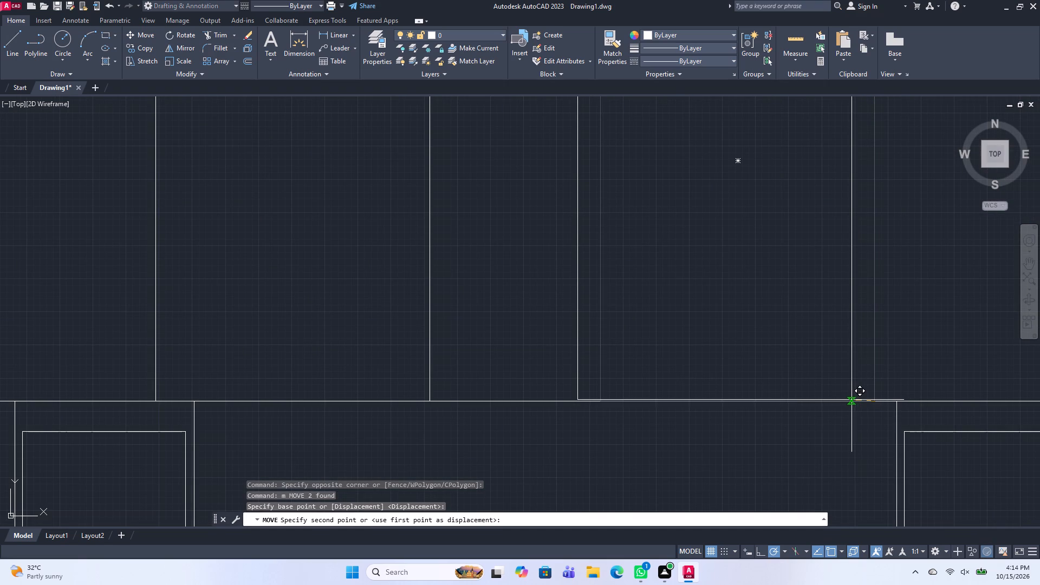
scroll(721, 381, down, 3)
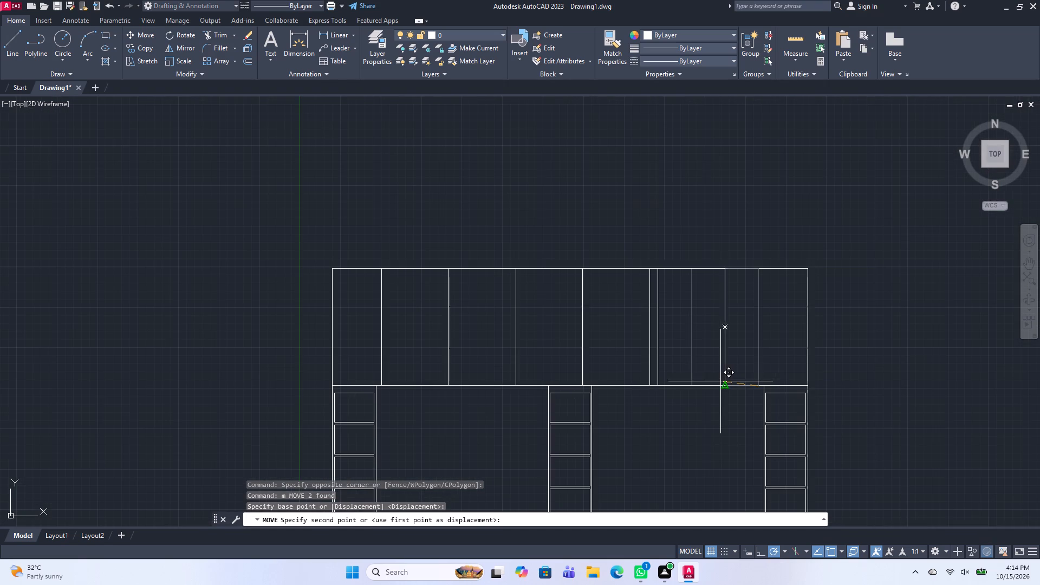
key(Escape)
Delete the five tall rectangles from the upper band, keeping the two outer vertical dividing lines.
drag(713, 353, 640, 347)
click(386, 313)
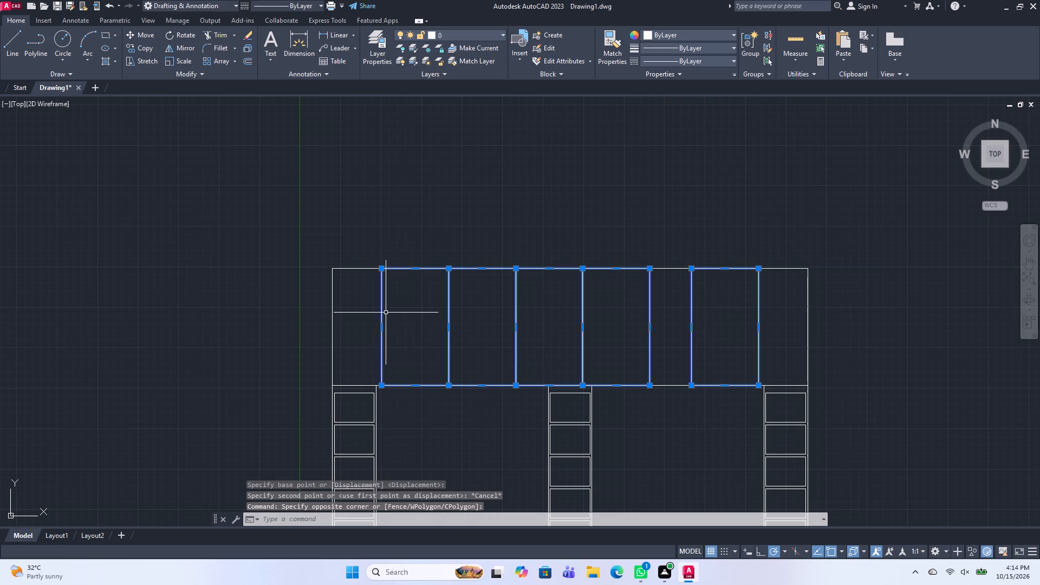
key(Delete)
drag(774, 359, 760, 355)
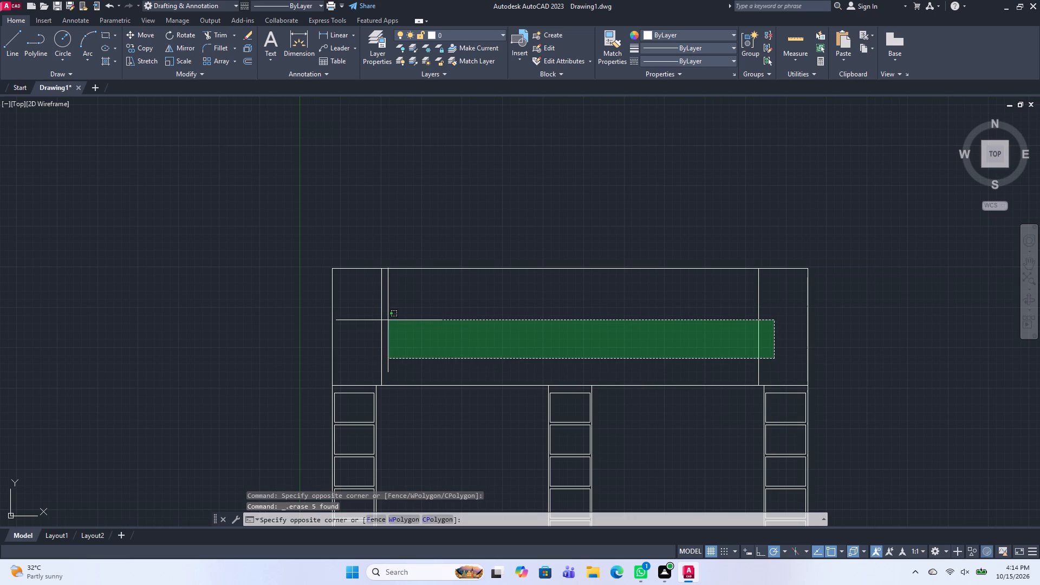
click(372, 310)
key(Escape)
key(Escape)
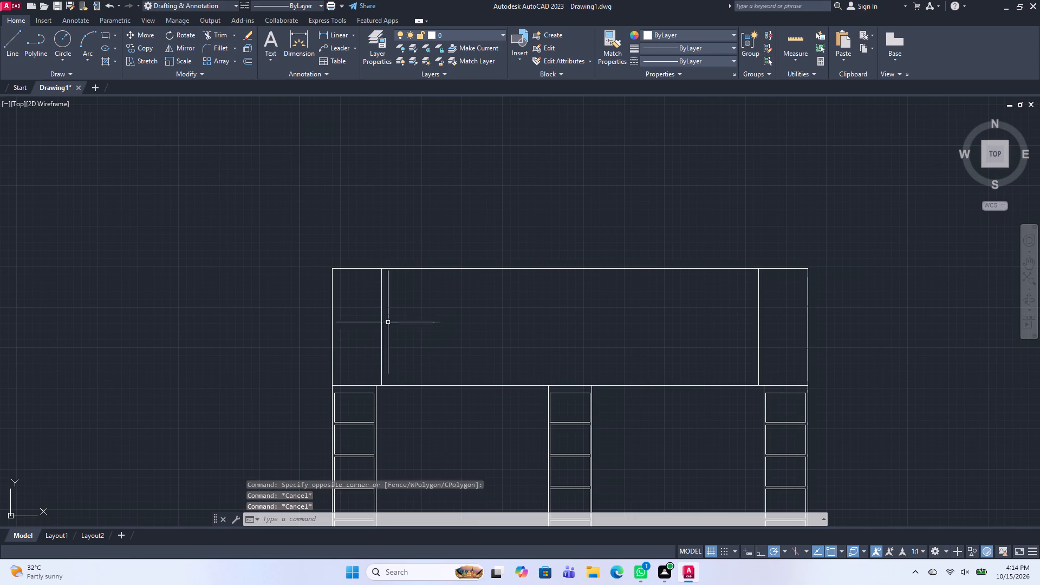
Offset the upper band's right dividing line inward using the Through option, placing the new line by eye.
text(o t)
key(space)
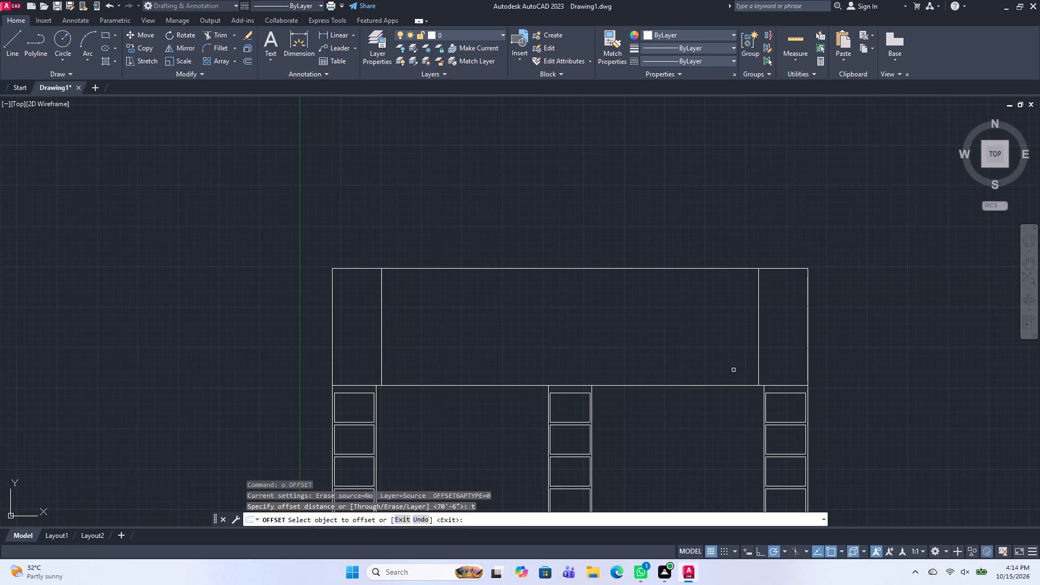
click(762, 337)
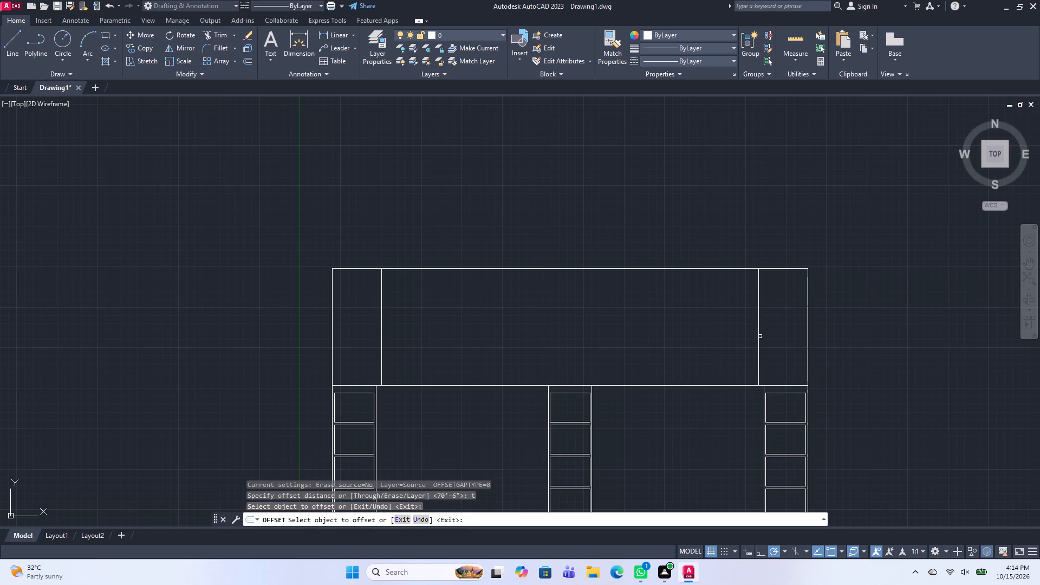
click(758, 336)
key(space)
key(space)
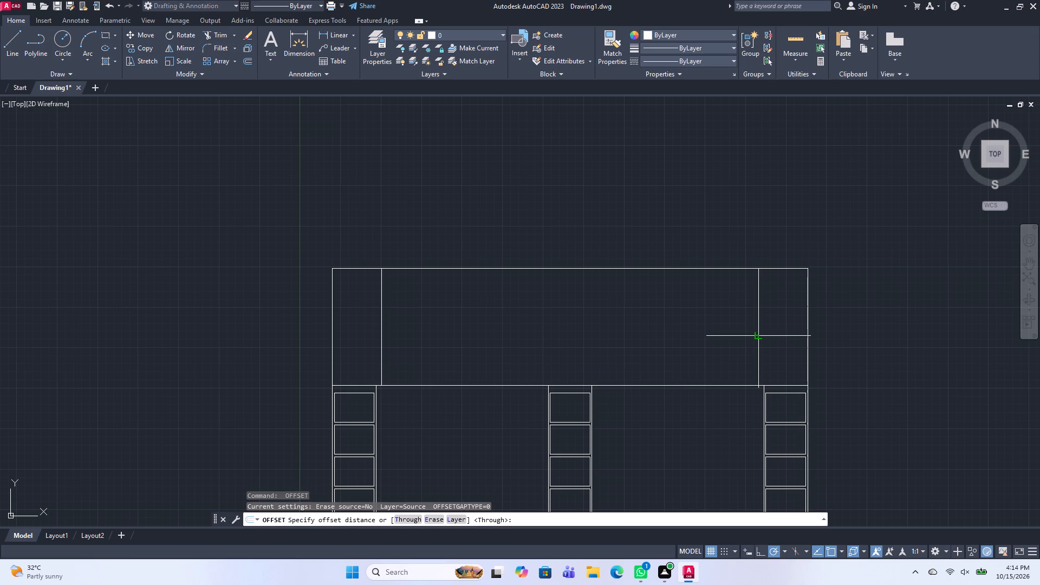
key(t)
key(space)
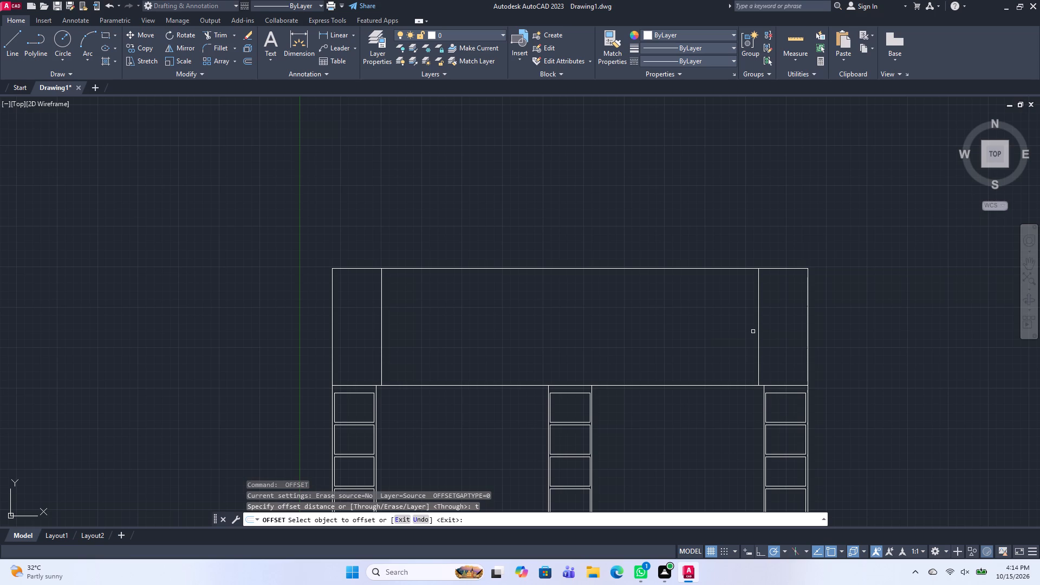
click(758, 334)
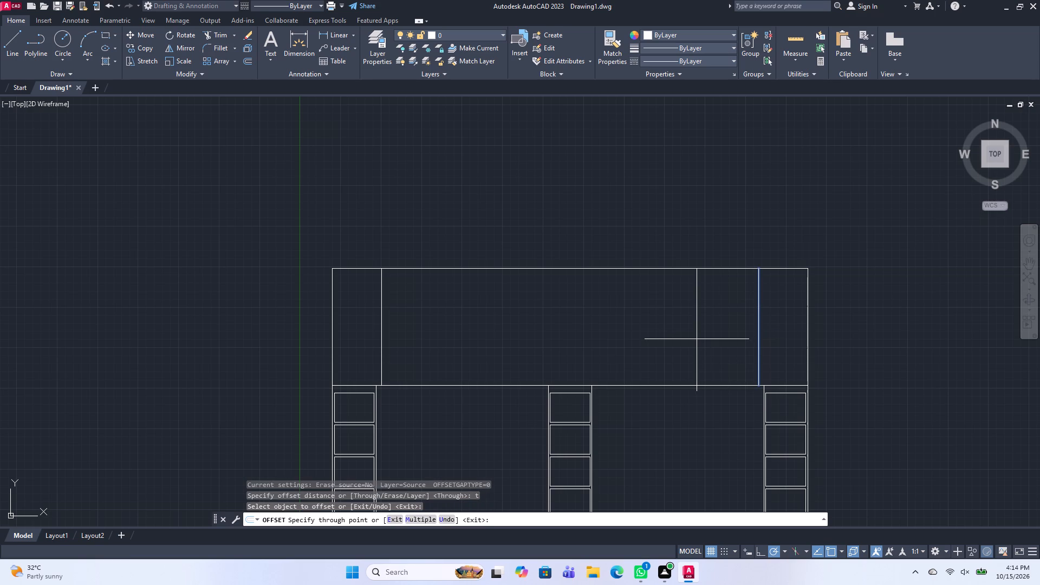
click(697, 339)
click(704, 352)
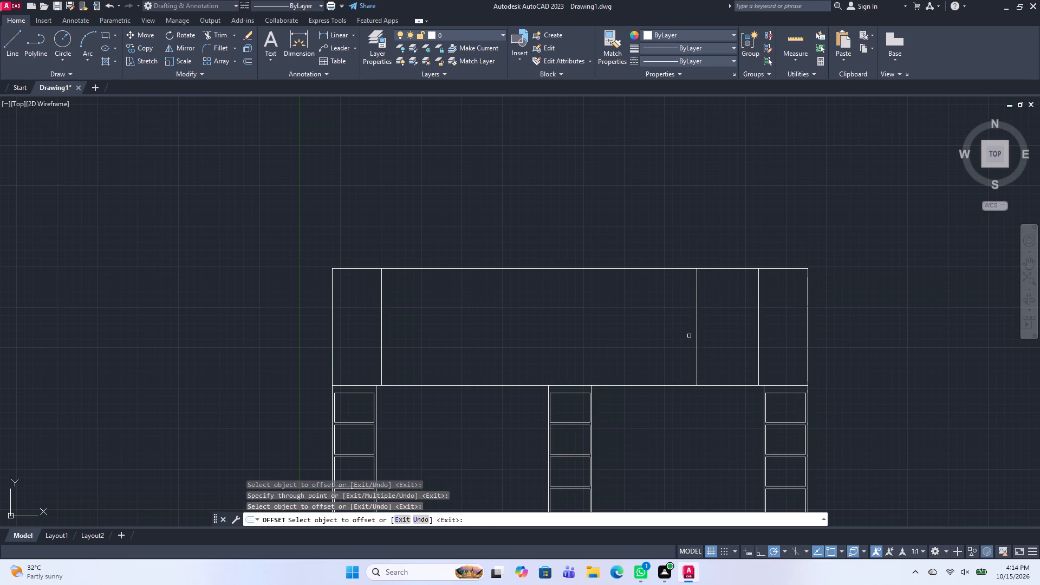
key(space)
Offset the band's left dividing line twice towards the middle, taking the distance between the two rightmost dividing lines.
key(space)
click(756, 385)
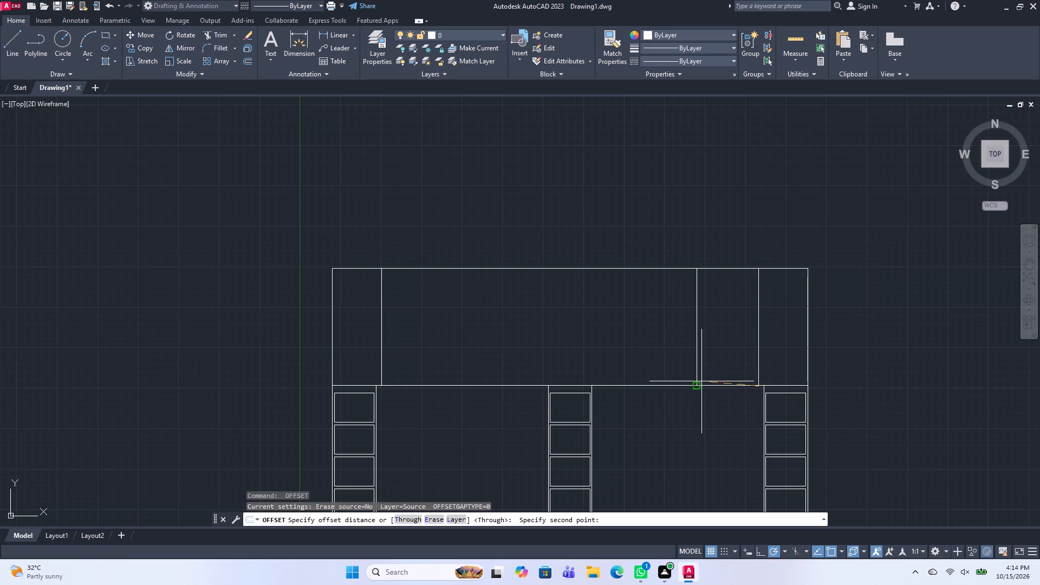
click(697, 386)
click(382, 375)
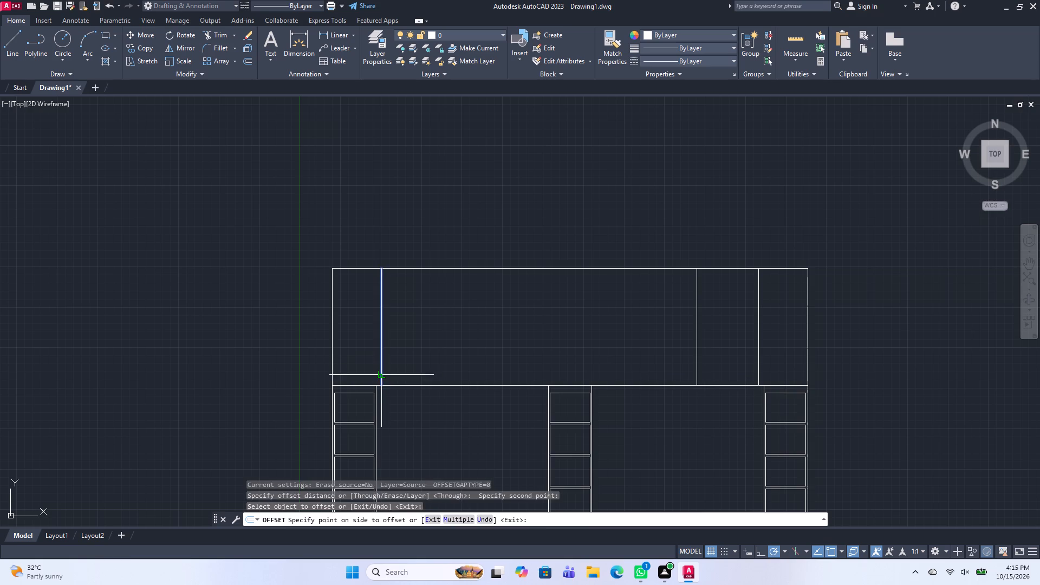
click(477, 370)
click(444, 362)
click(554, 365)
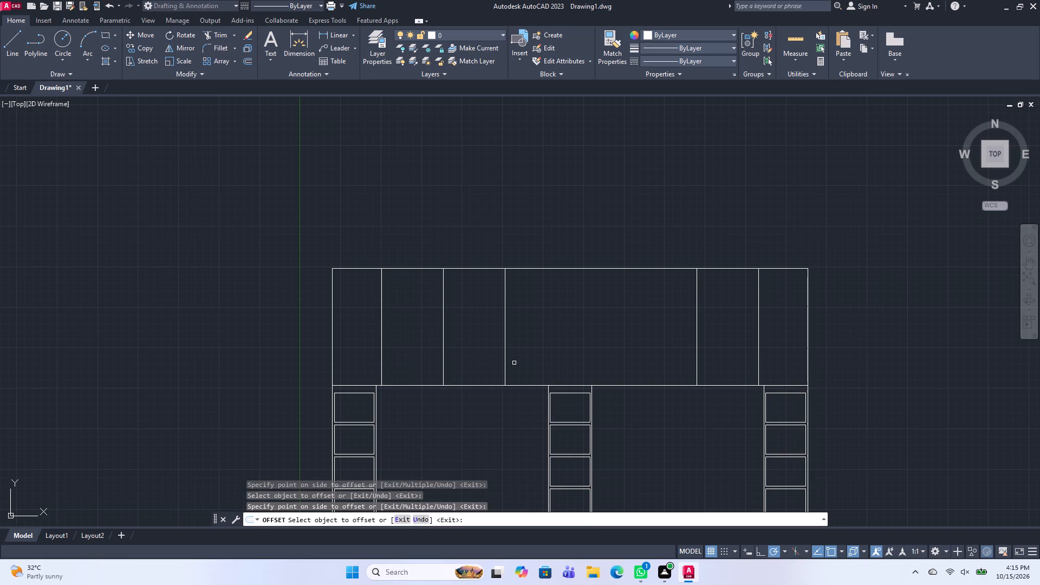
Offset the inner right dividing line twice towards the middle of the band at the same distance.
click(698, 359)
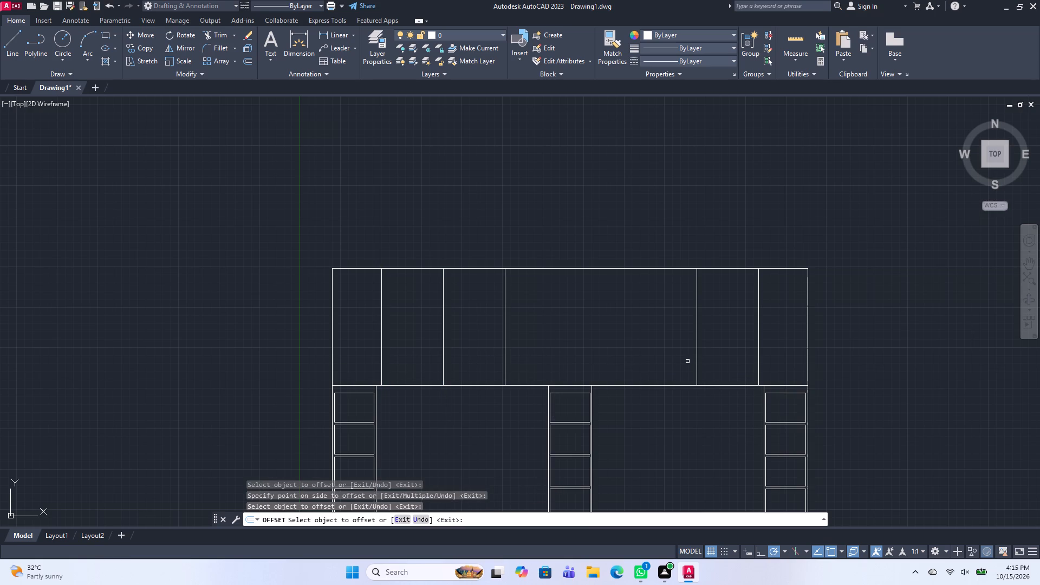
click(696, 360)
click(603, 357)
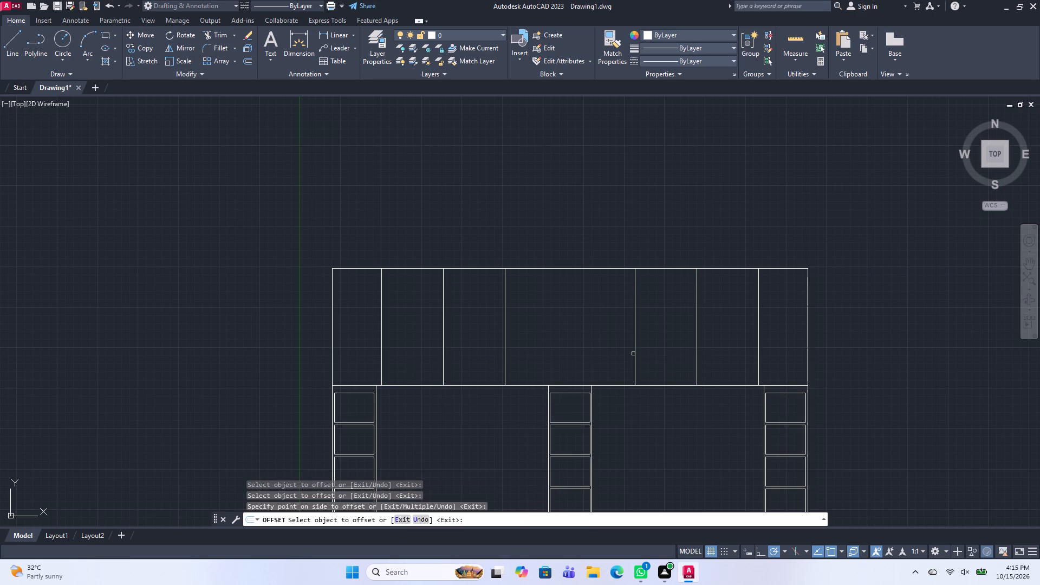
click(635, 354)
click(574, 350)
key(Escape)
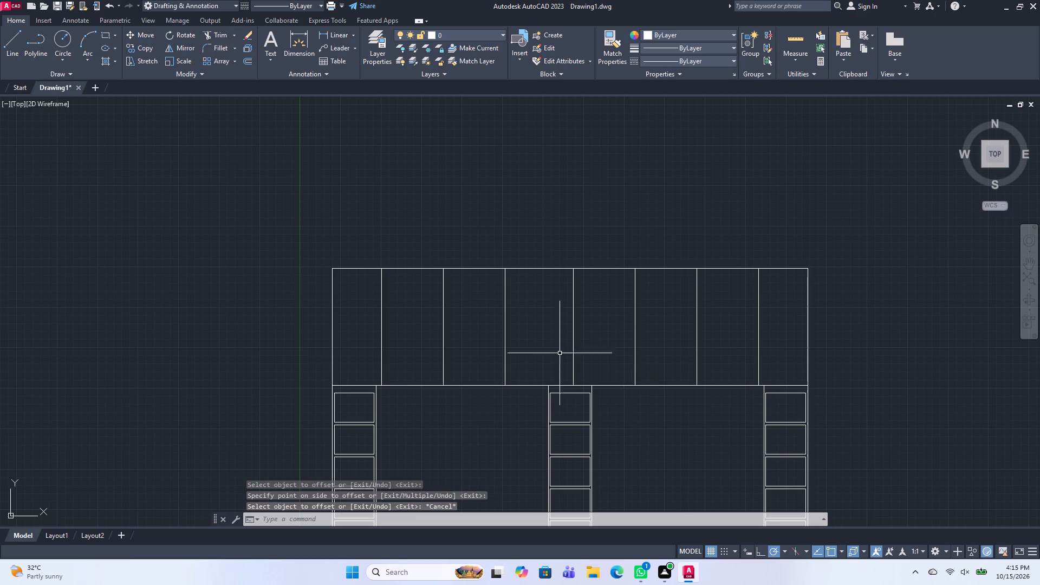
Draw a narrow upright rectangle inside the leftmost panel of the upper band, beside its right edge and just above the bottom line.
scroll(430, 350, up, 1)
middle_drag(527, 378, 472, 350)
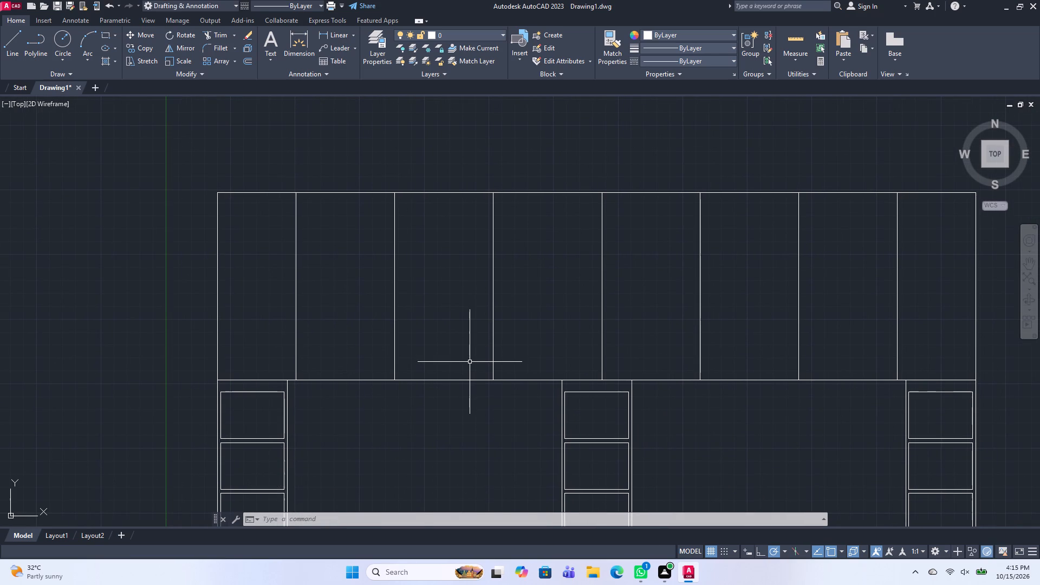
key(Escape)
key(Escape)
text(rec)
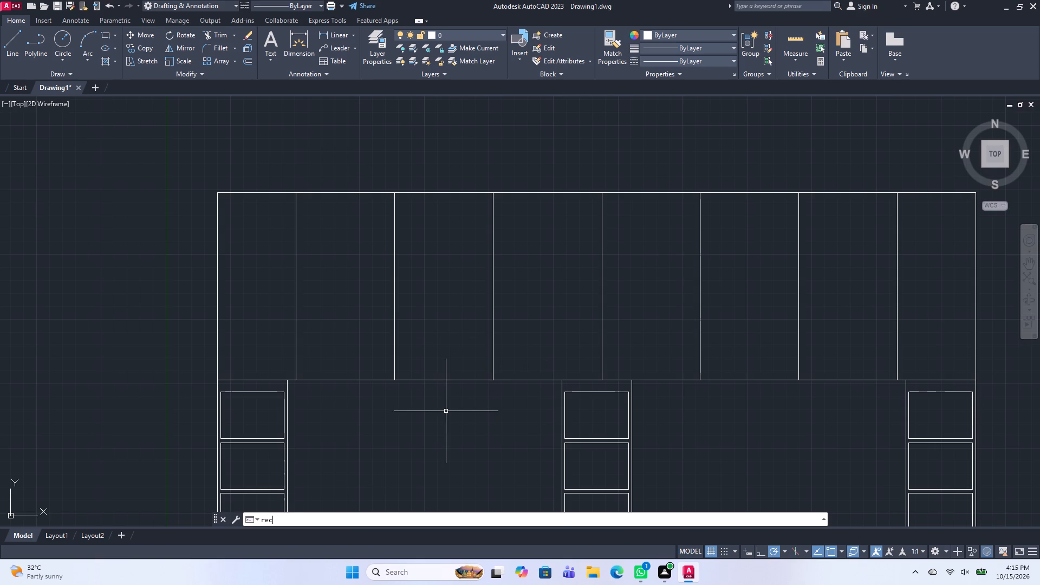
key(space)
scroll(281, 359, up, 3)
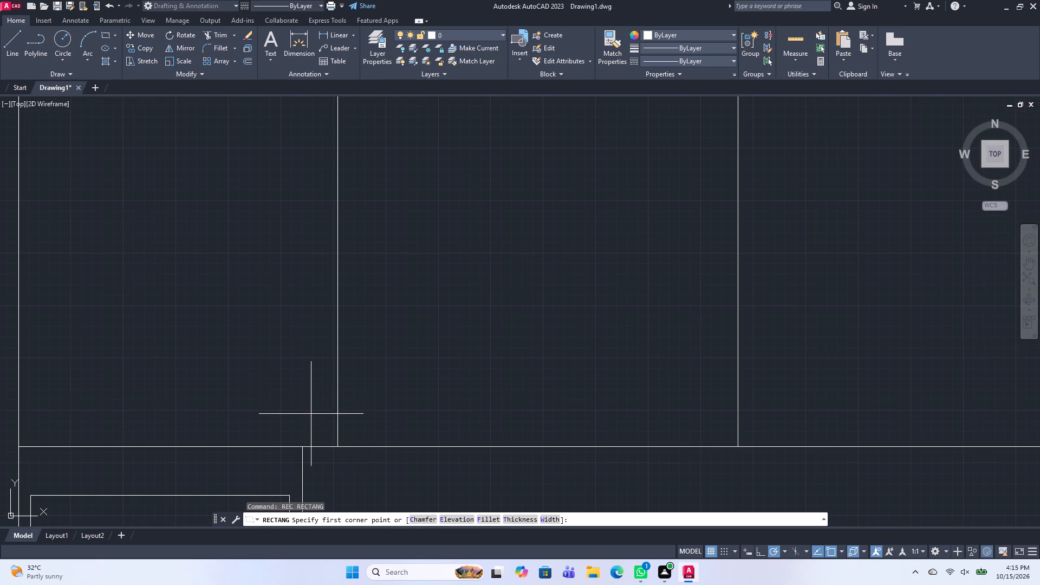
click(311, 414)
scroll(295, 256, down, 2)
middle_drag(298, 260, 301, 376)
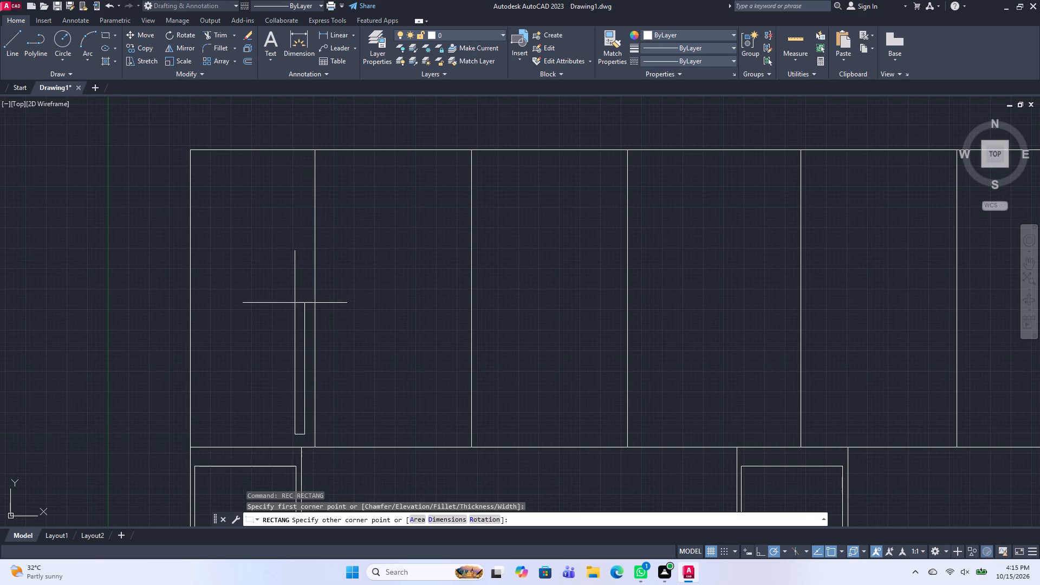
click(297, 292)
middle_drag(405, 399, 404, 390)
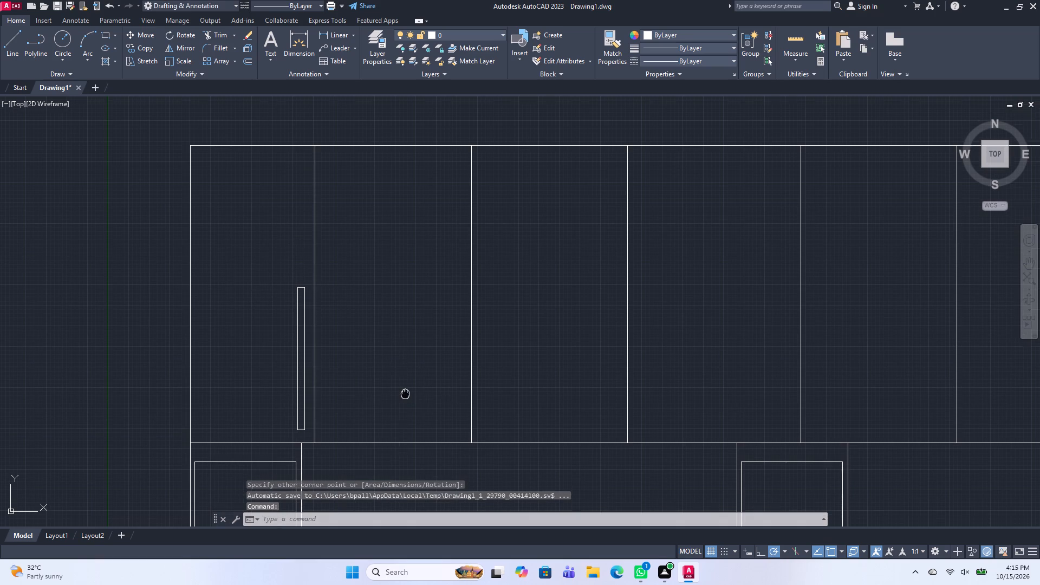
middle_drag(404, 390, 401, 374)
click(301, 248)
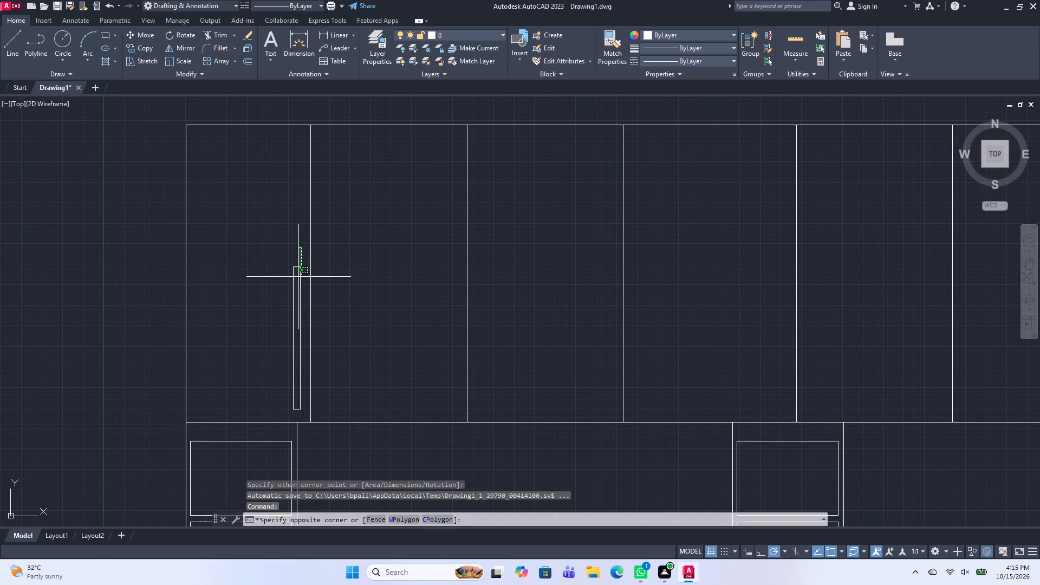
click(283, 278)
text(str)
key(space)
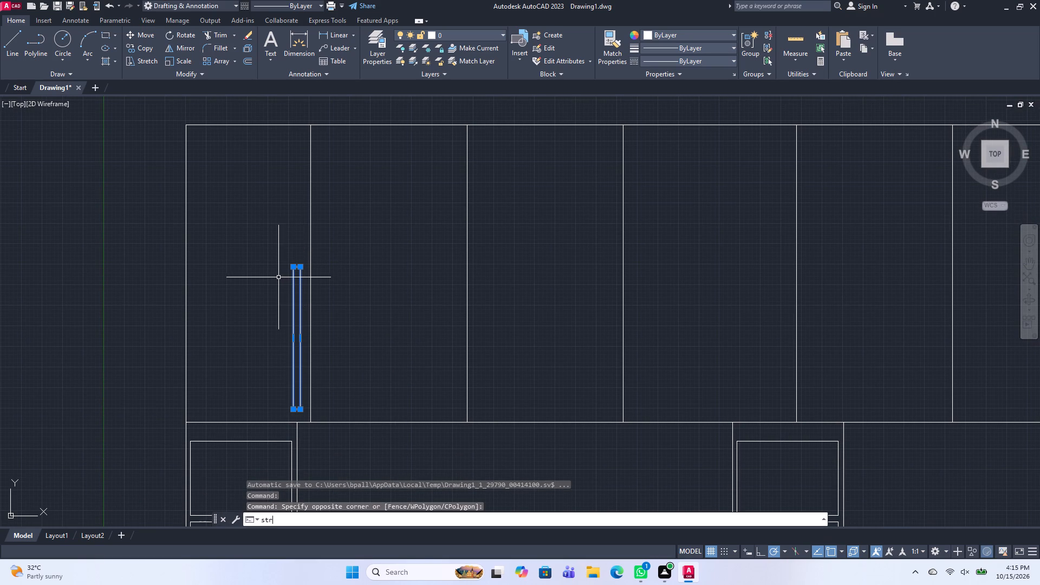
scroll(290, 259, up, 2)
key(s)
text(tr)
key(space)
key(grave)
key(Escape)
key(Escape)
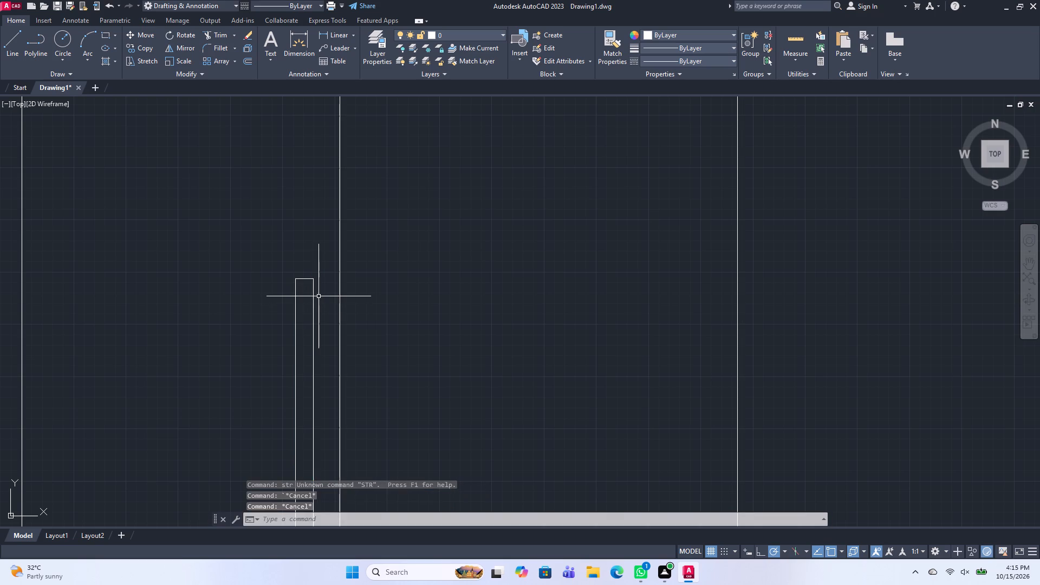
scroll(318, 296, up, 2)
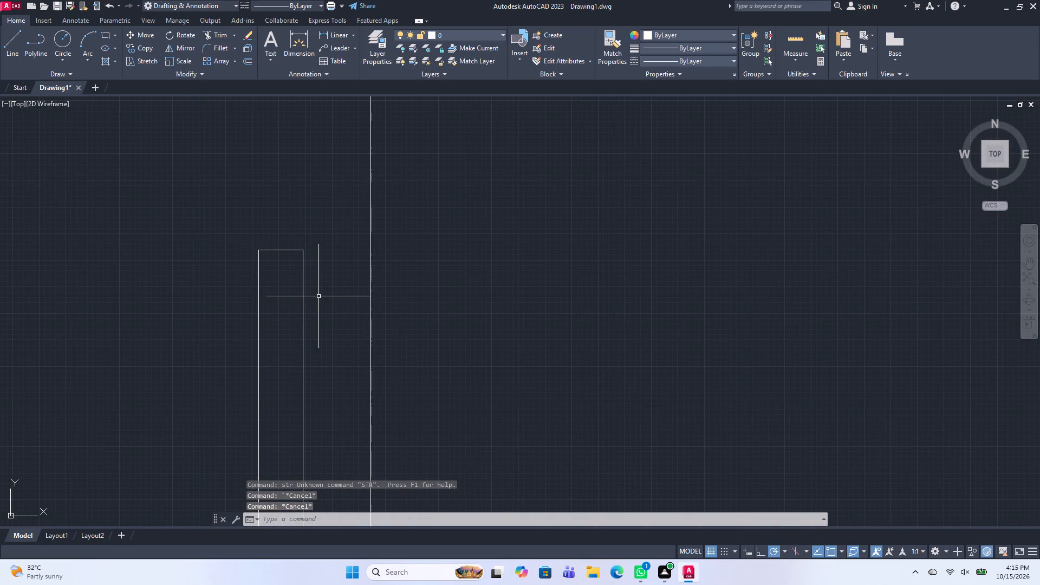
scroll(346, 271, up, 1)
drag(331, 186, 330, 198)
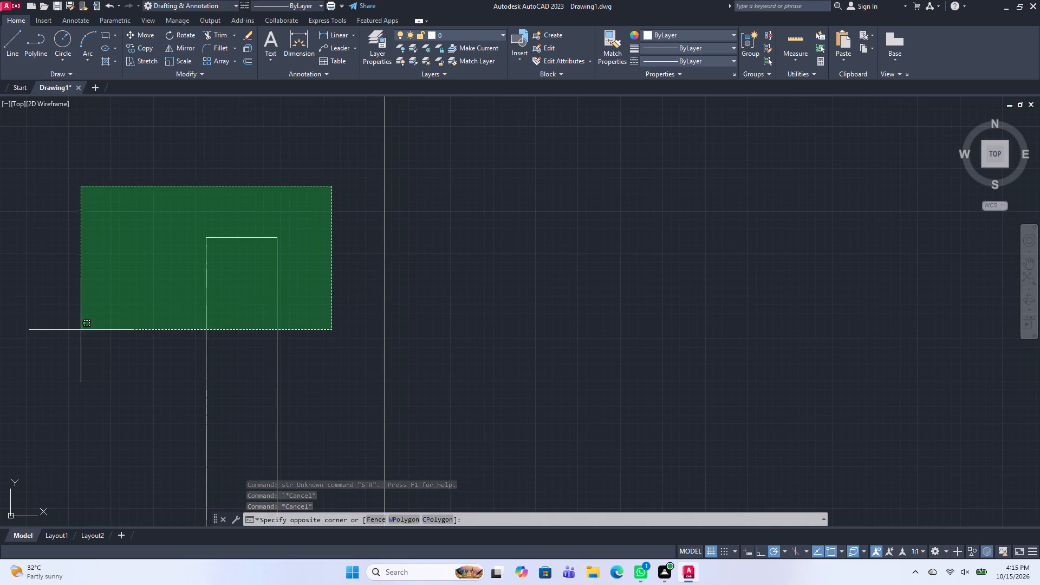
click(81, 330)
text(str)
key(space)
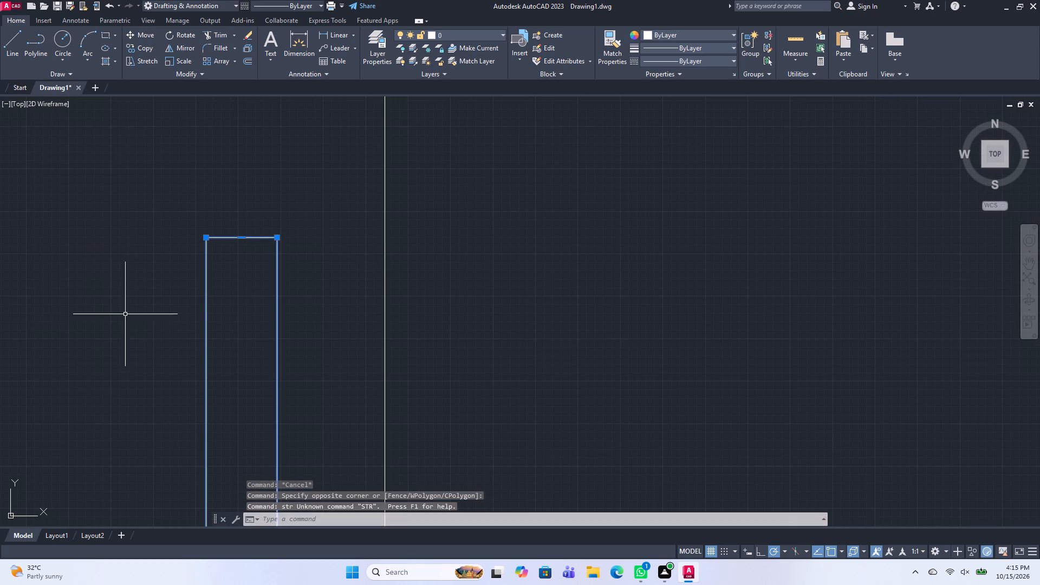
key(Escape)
Shorten the narrow upright rectangle in the leftmost upper panel by stretching the midpoint of its top edge slightly downward.
drag(349, 167, 347, 178)
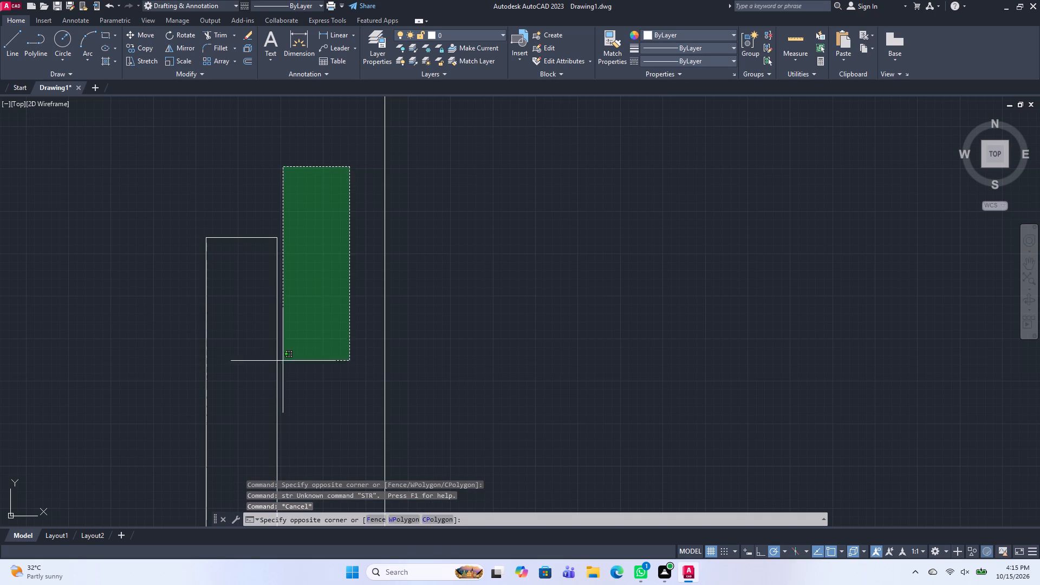
click(103, 420)
text(st)
key(r)
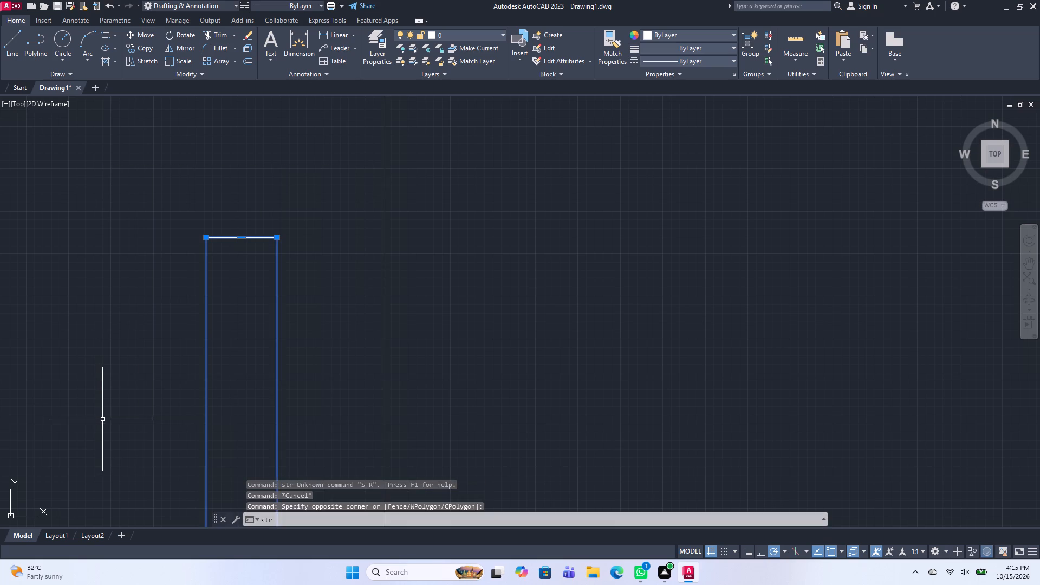
key(space)
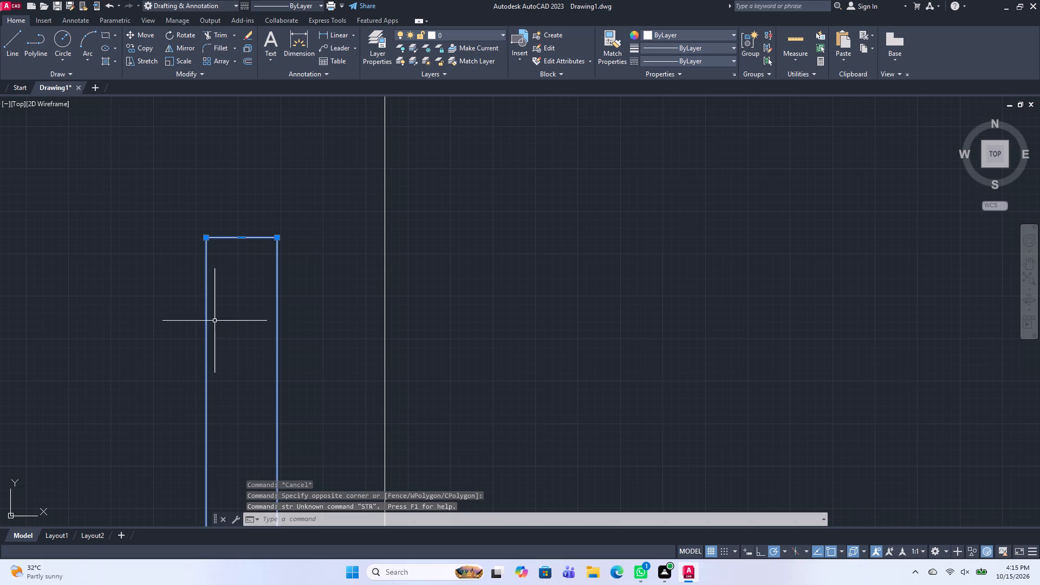
click(240, 237)
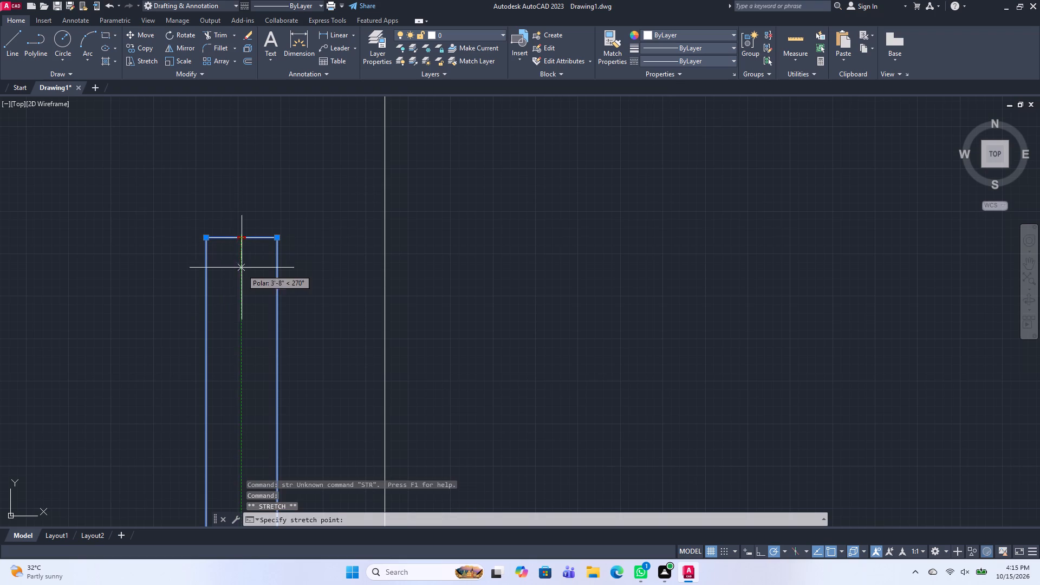
click(240, 372)
scroll(275, 368, down, 2)
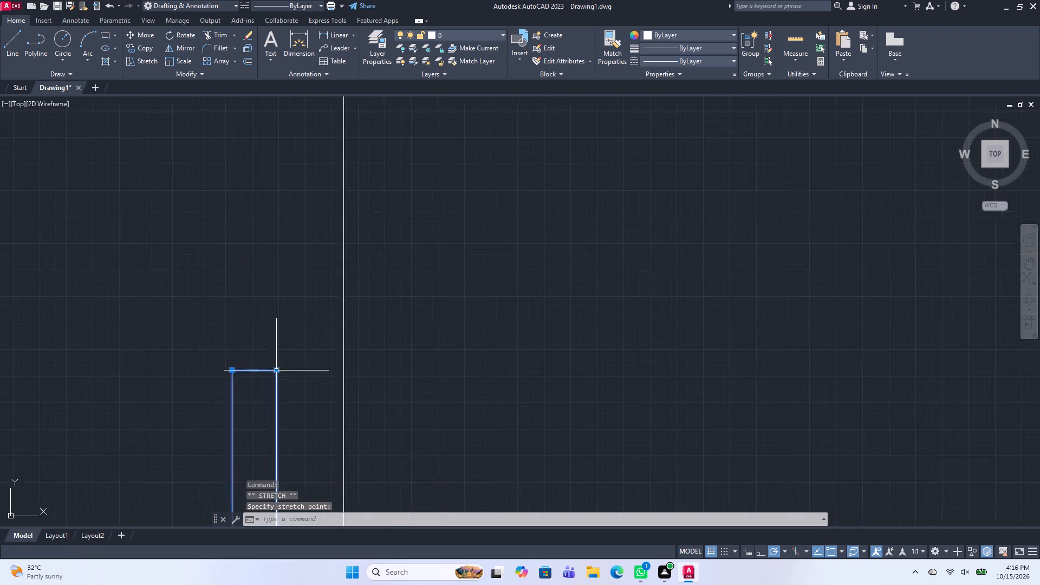
scroll(275, 368, down, 1)
middle_drag(346, 471, 356, 310)
scroll(360, 308, down, 2)
key(Escape)
key(Escape)
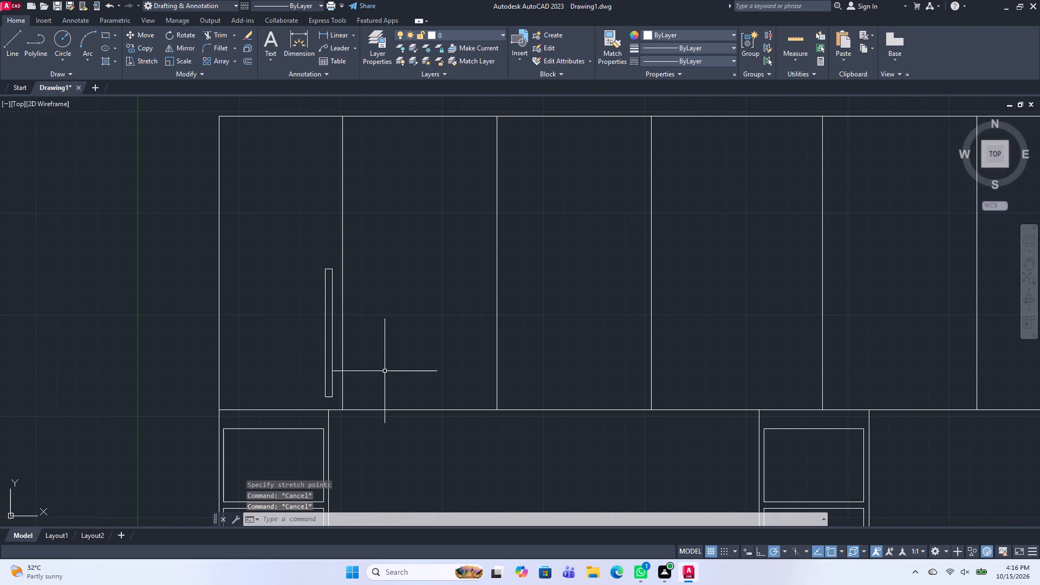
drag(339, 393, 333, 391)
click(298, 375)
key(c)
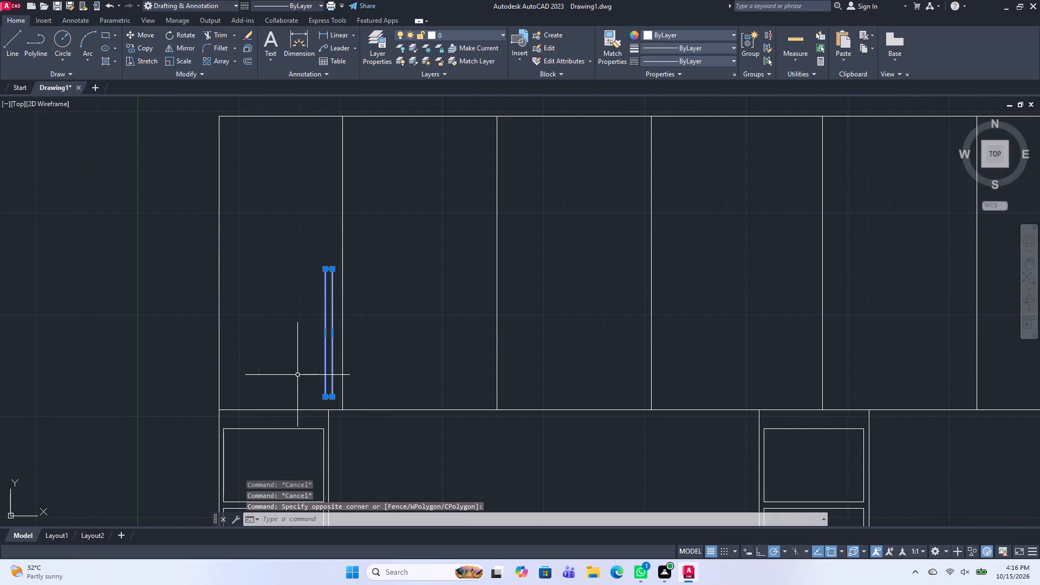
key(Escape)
Draw a circle centred on the midpoint of the narrow rectangle's bottom edge, with its radius reaching the corner, about 4'-4".
key(c)
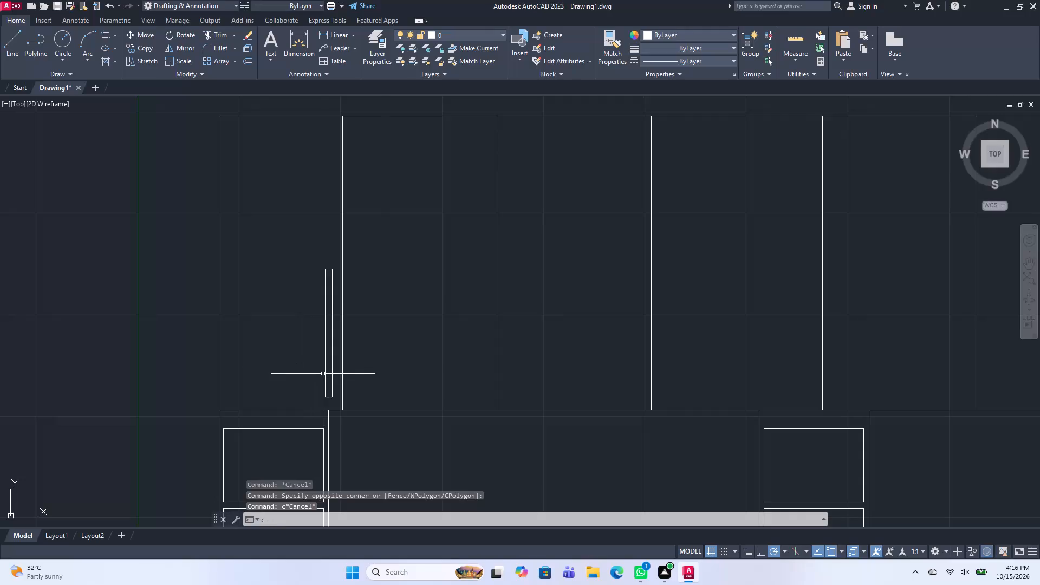
key(space)
scroll(329, 394, up, 5)
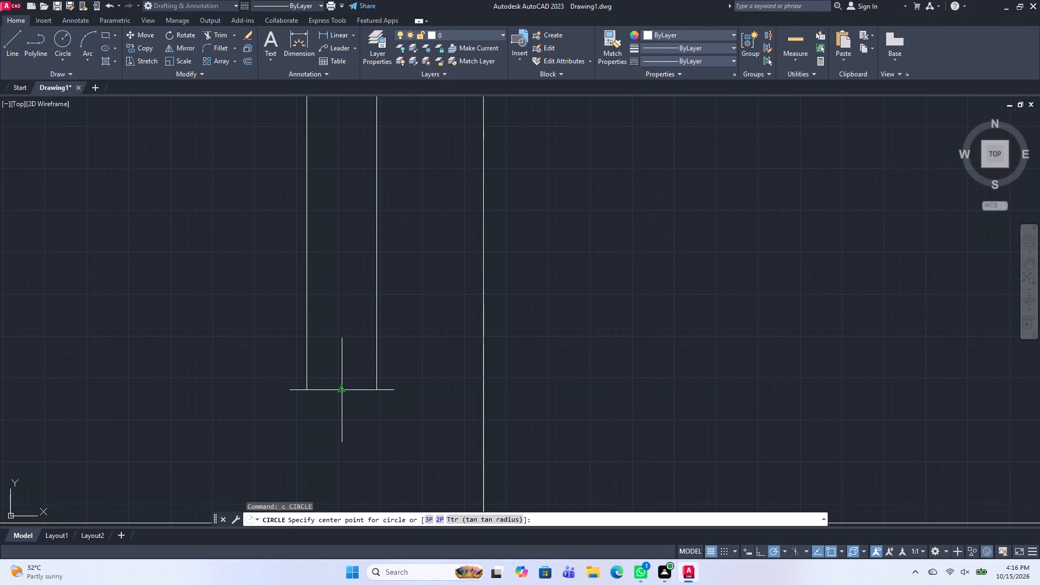
click(345, 391)
click(376, 389)
scroll(361, 337, down, 3)
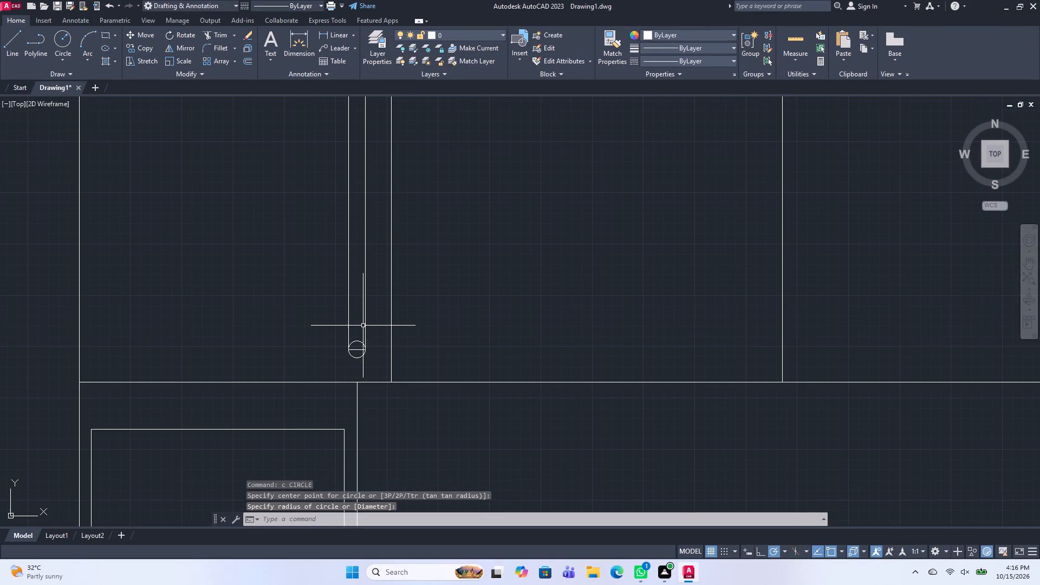
Draw a matching circle centred on the midpoint of the narrow rectangle's top edge, with its radius reaching the corner.
text(c)
key(space)
scroll(317, 178, down, 2)
middle_drag(317, 180, 313, 315)
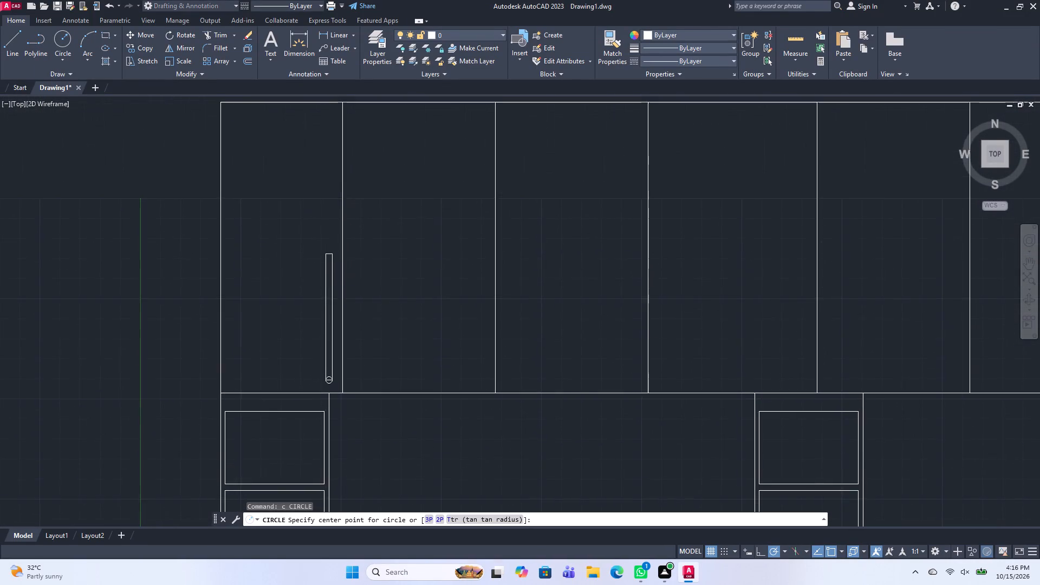
scroll(348, 217, up, 2)
scroll(295, 310, up, 2)
click(296, 310)
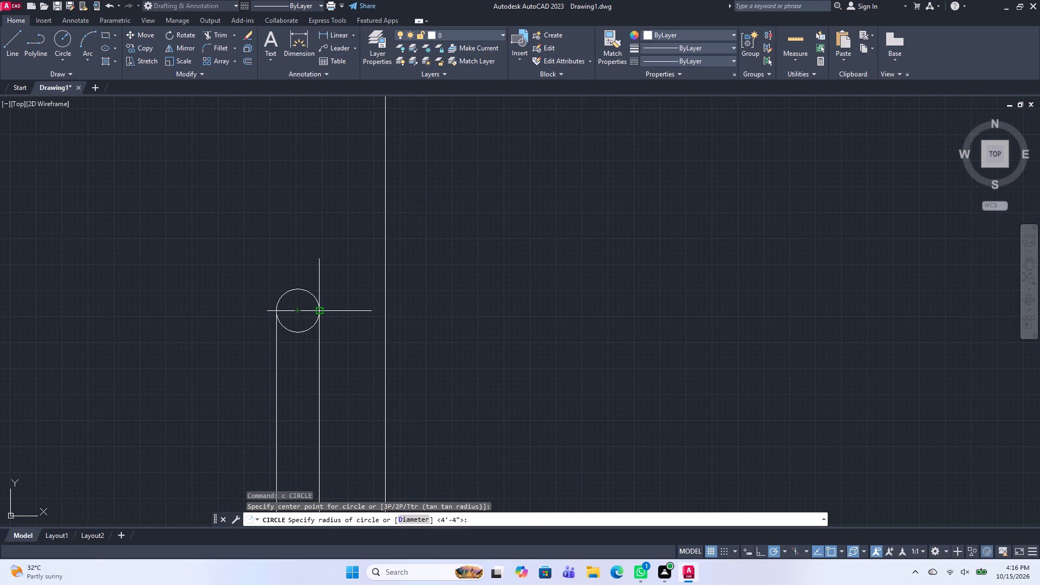
click(318, 313)
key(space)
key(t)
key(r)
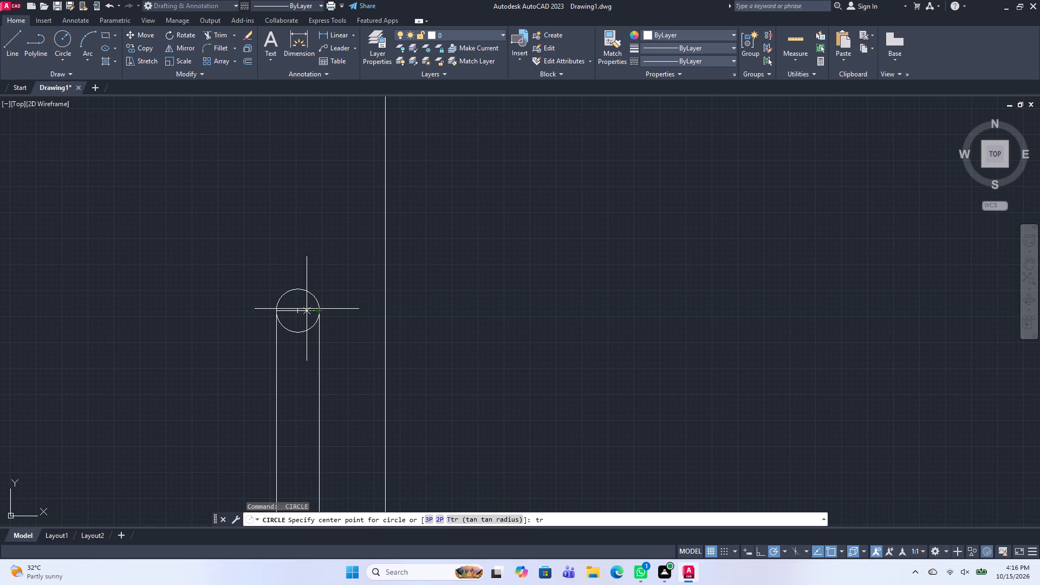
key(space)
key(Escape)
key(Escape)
Trim the inner half of each circle and the rectangle's short end lines to give the handle rounded ends.
key(t)
key(r)
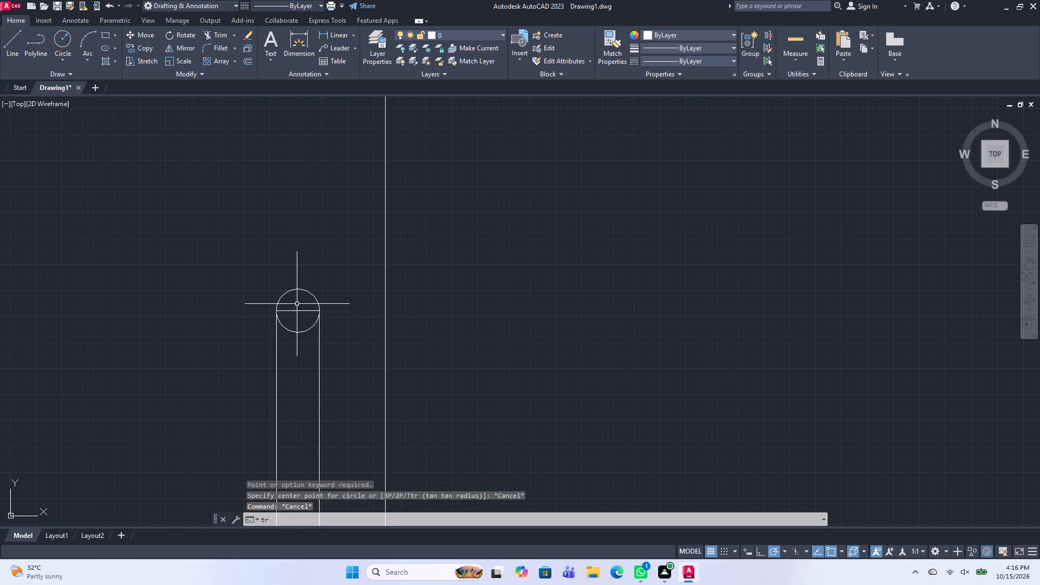
key(space)
drag(296, 309, 300, 349)
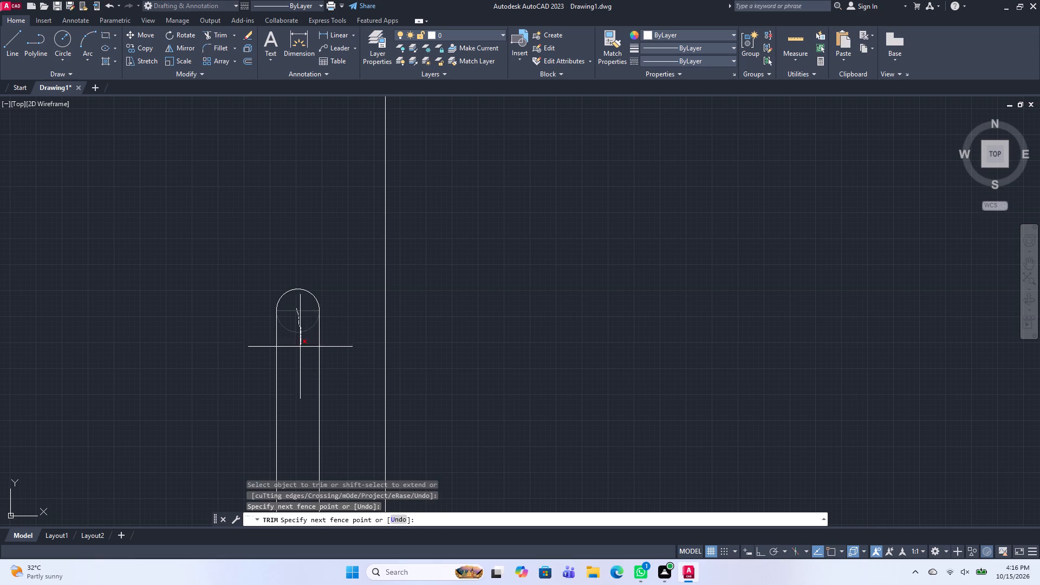
drag(300, 349, 299, 359)
scroll(294, 360, down, 3)
middle_drag(311, 387, 316, 197)
scroll(311, 395, up, 3)
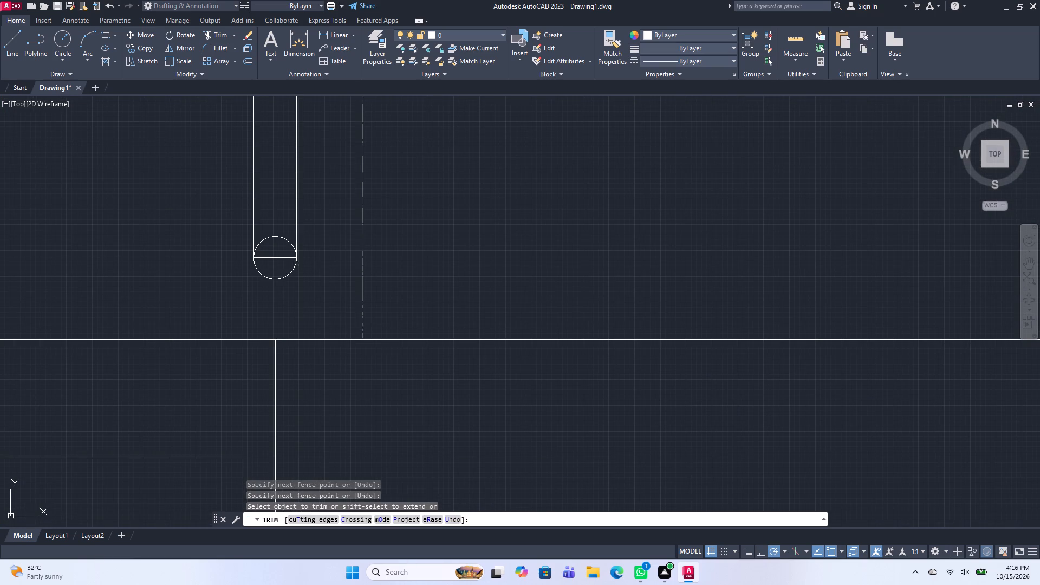
drag(282, 264, 284, 215)
key(space)
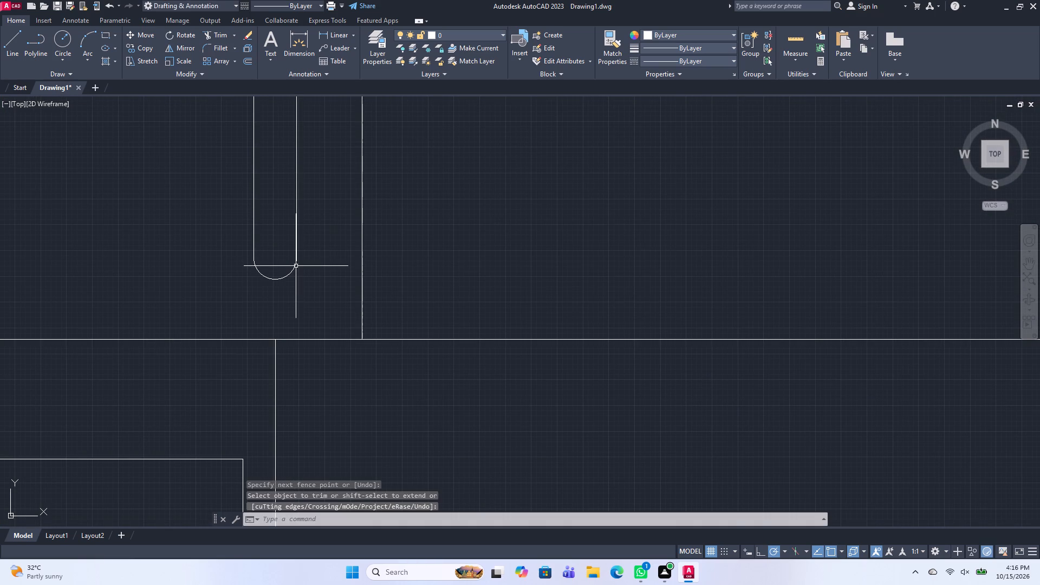
Save the drawing to the Desktop under the file name wardrobe.
key(ctrl+s)
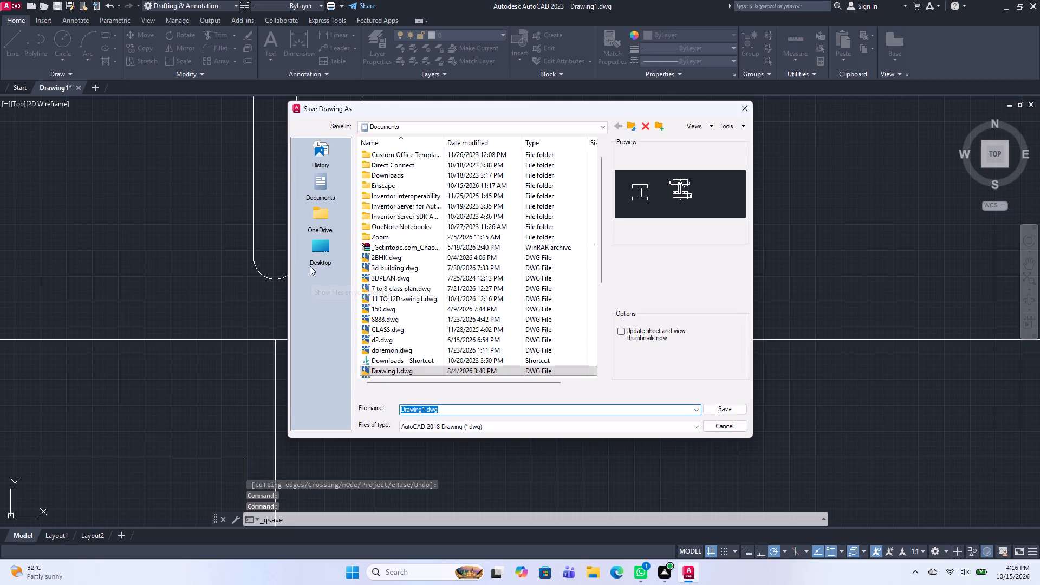
click(317, 251)
click(441, 408)
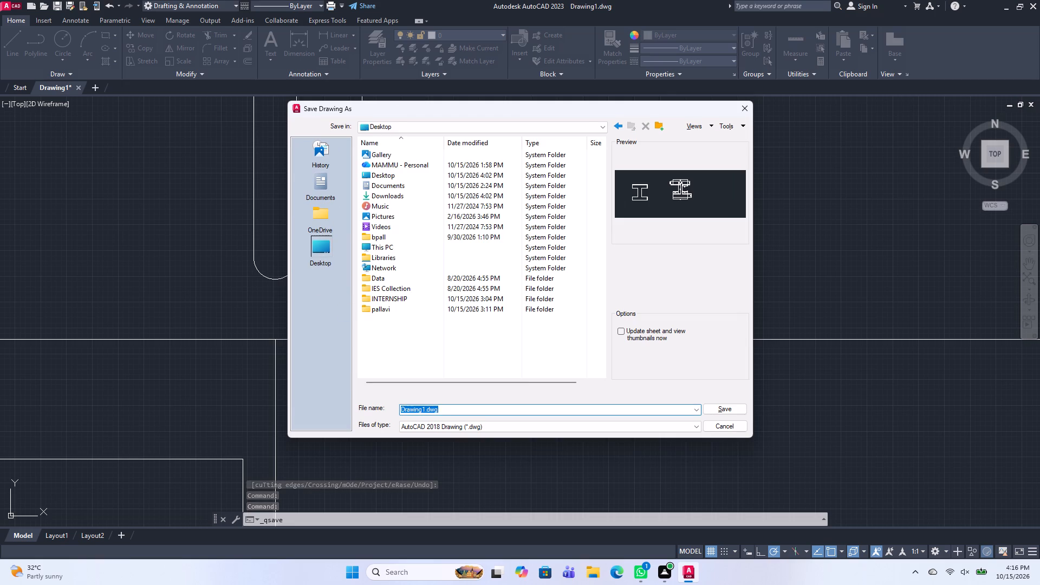
key(1)
key(BackSpace)
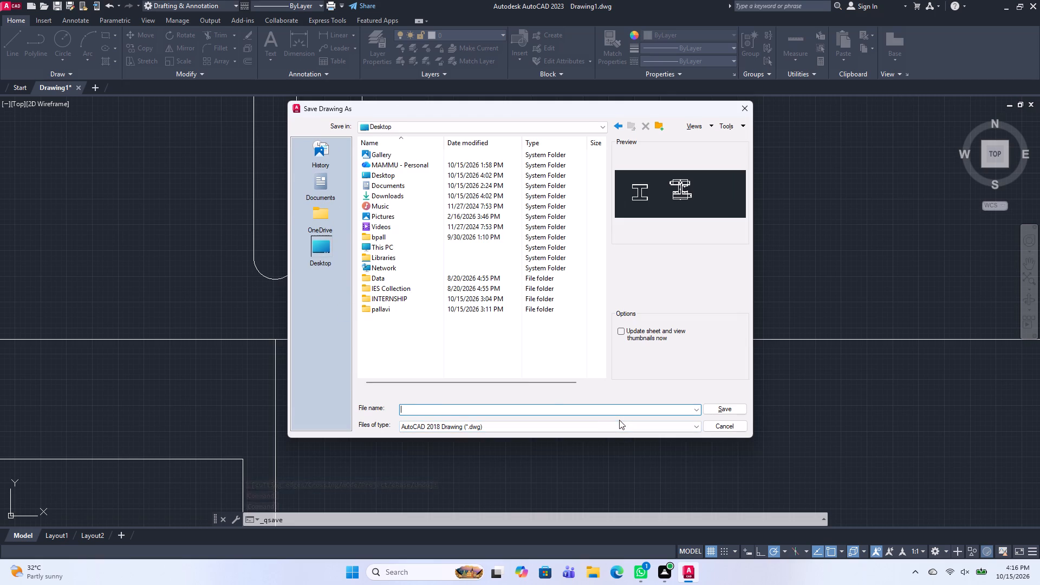
text(wardrobe)
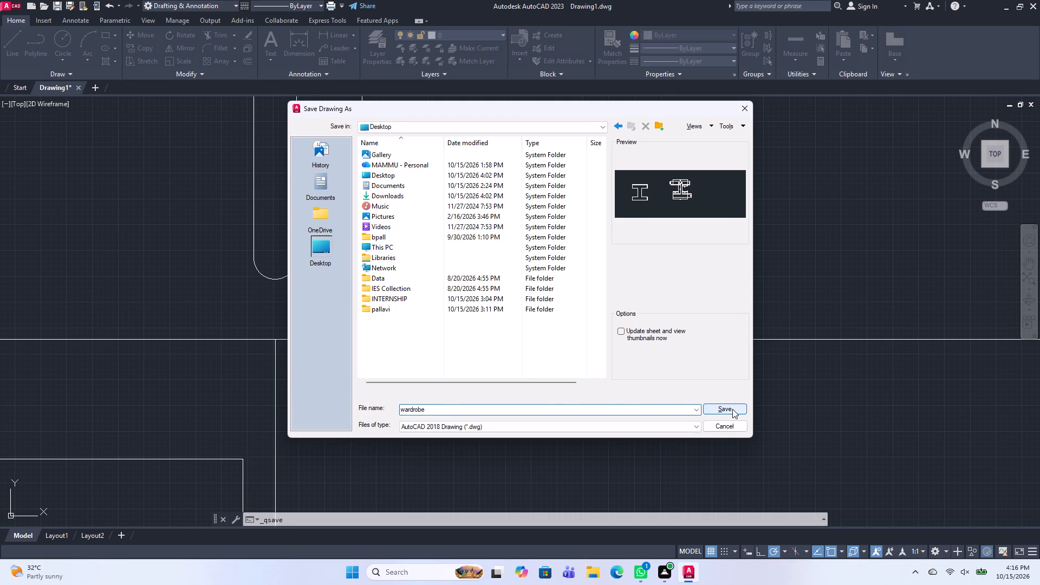
click(732, 409)
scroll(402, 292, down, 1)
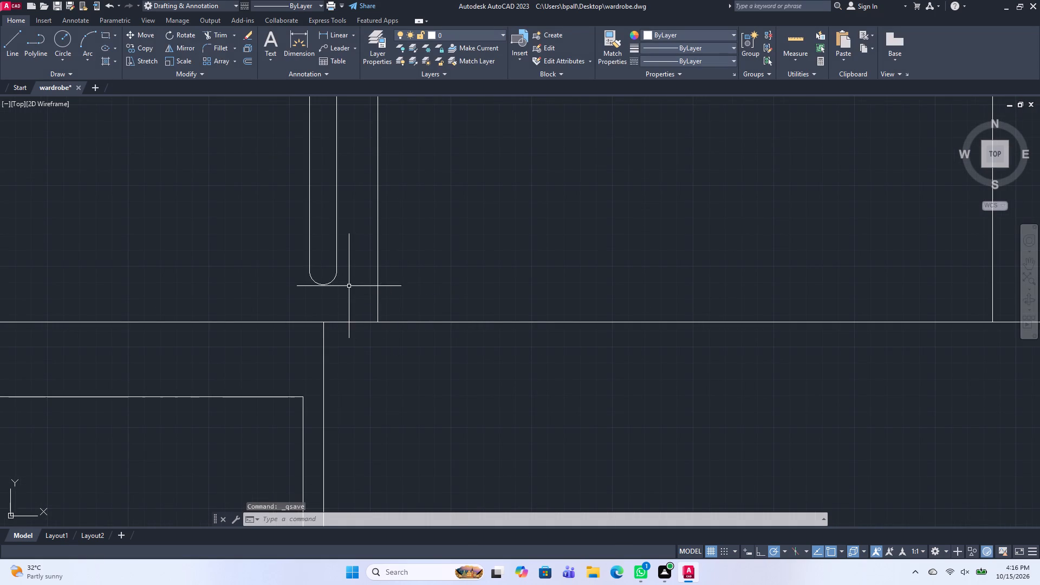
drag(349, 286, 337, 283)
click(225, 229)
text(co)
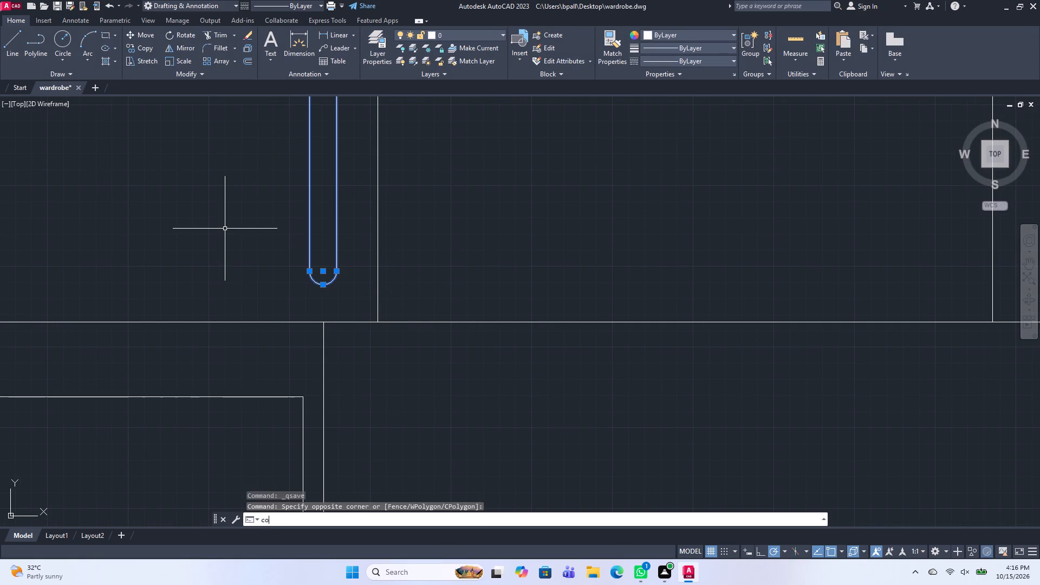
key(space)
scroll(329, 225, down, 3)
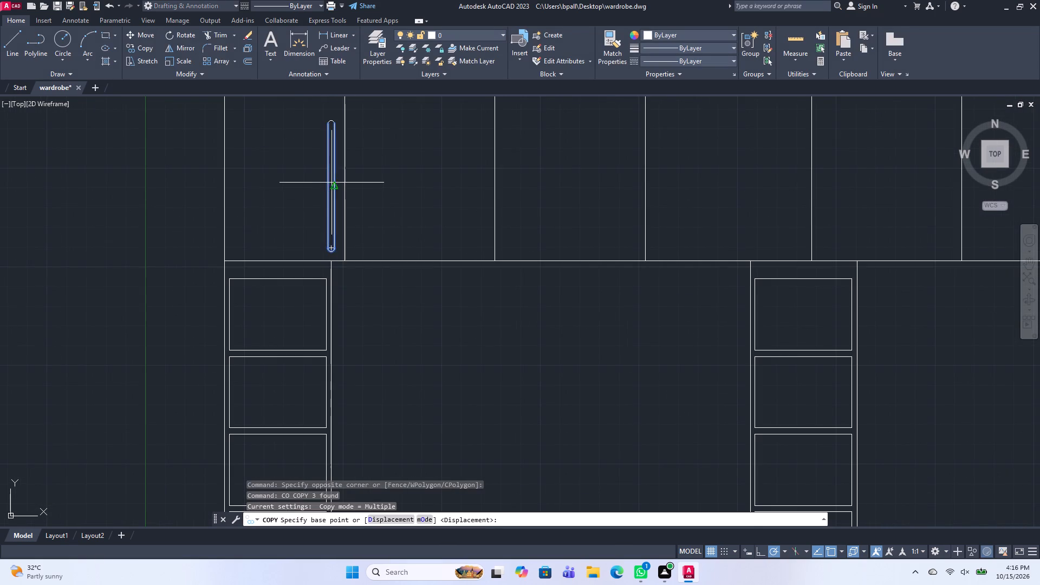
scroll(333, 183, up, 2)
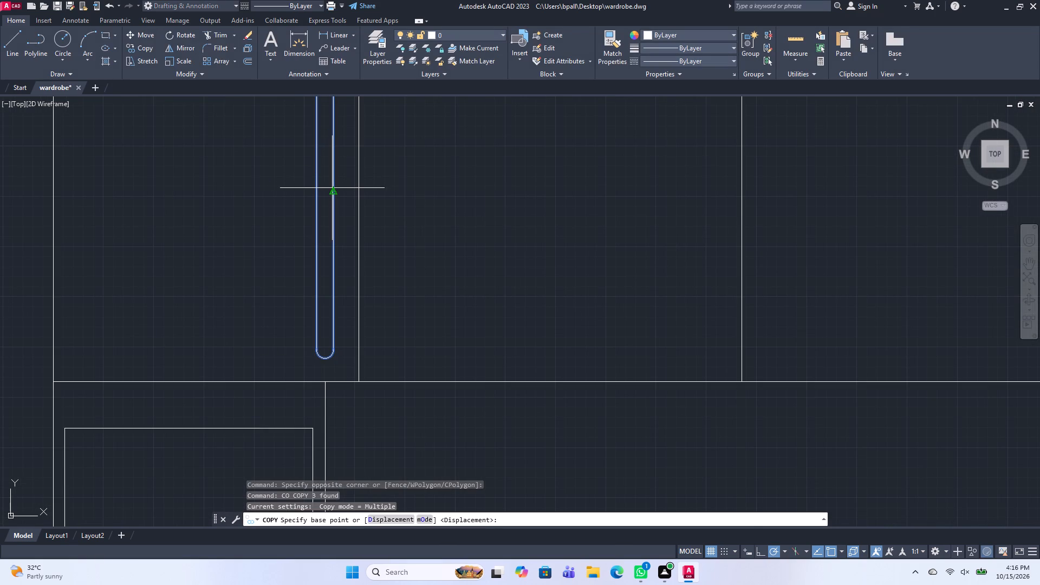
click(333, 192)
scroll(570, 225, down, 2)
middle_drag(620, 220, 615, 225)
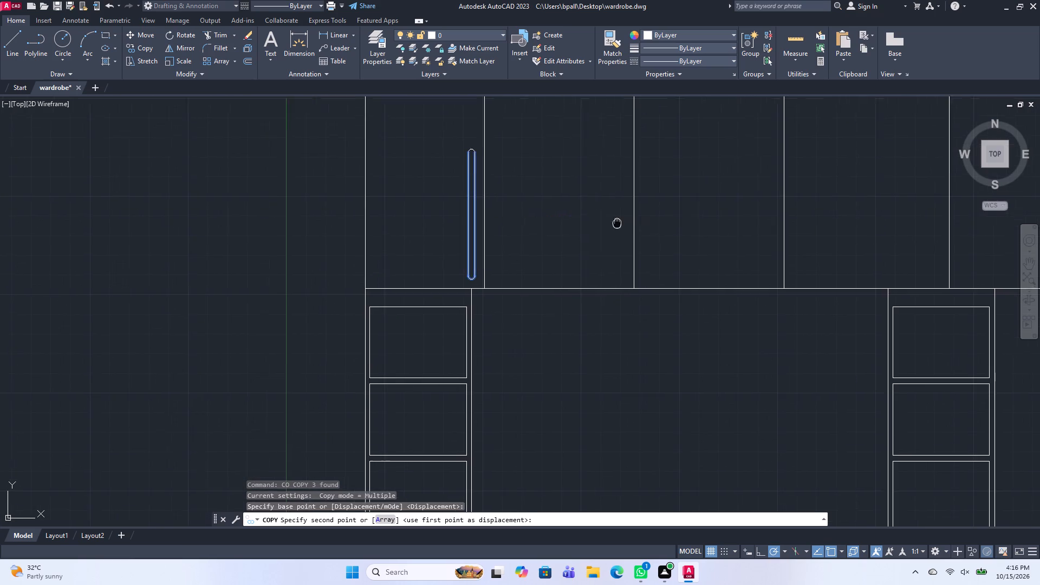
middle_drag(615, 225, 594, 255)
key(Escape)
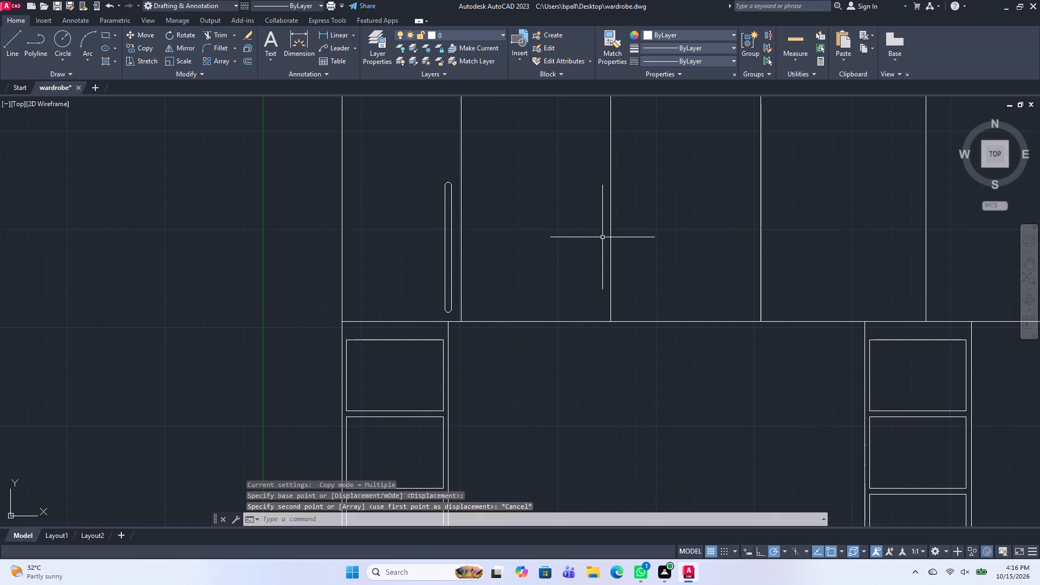
Copy the first panel's rounded handle to the second panel near its right edge and the fourth panel near its left edge.
click(454, 179)
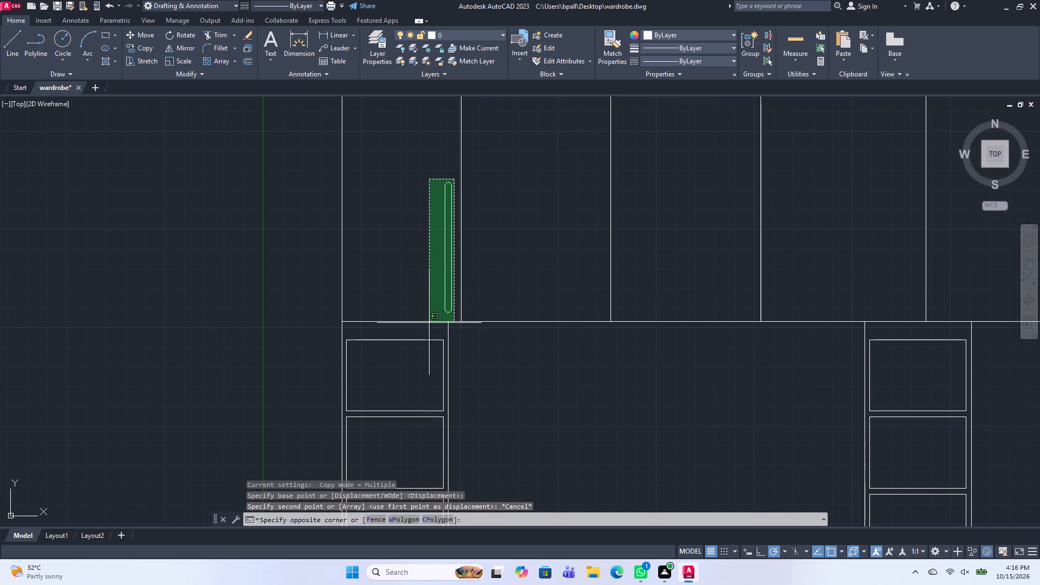
click(424, 315)
text(co)
key(space)
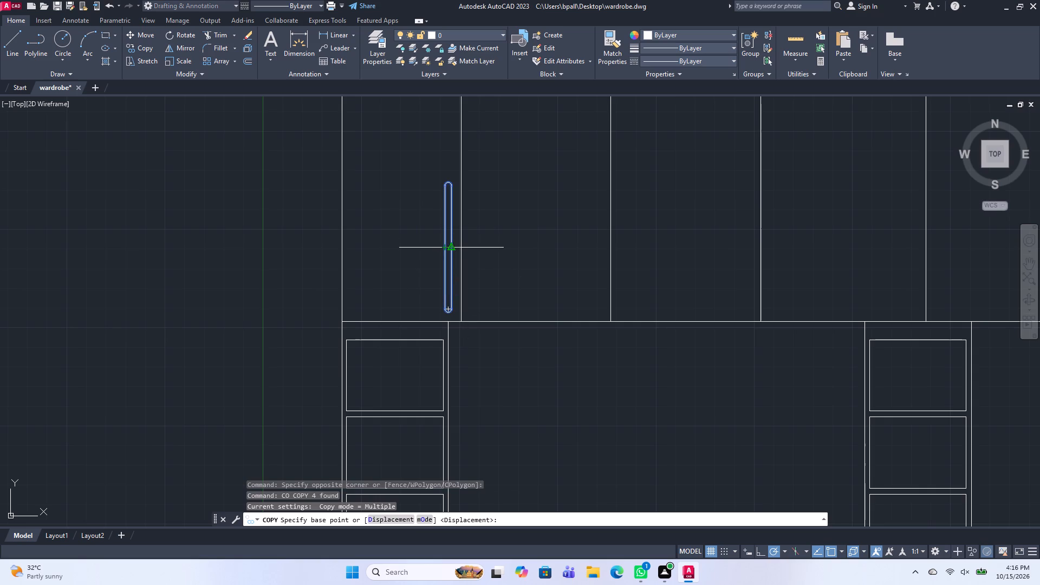
click(445, 248)
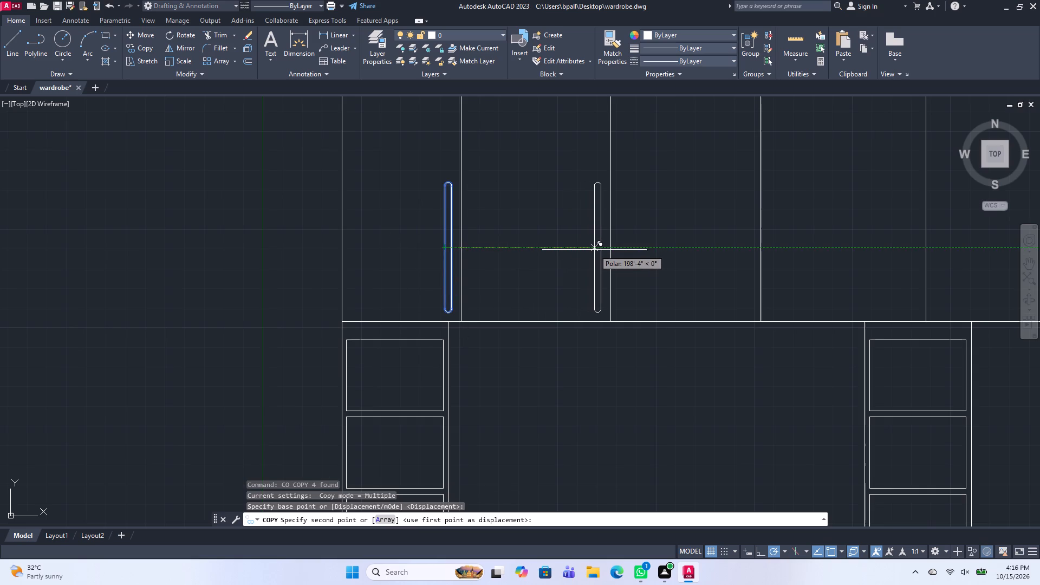
click(595, 250)
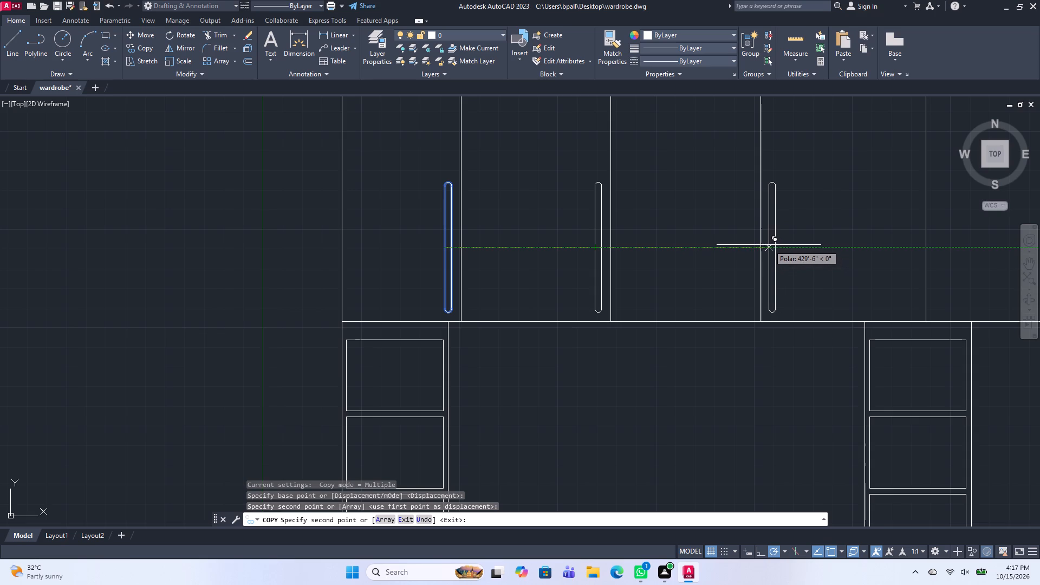
click(771, 244)
Place further level copies of the handle near the fifth panel's right edge and the left edges of the seventh and eighth panels.
middle_drag(805, 255, 778, 253)
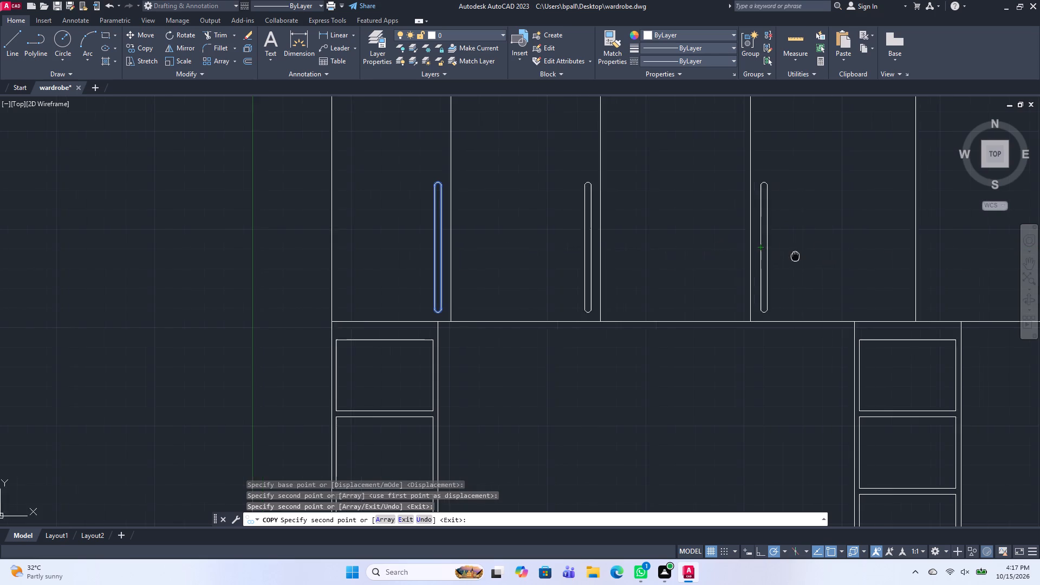
middle_drag(778, 253, 523, 236)
middle_drag(789, 241, 690, 283)
scroll(650, 291, down, 1)
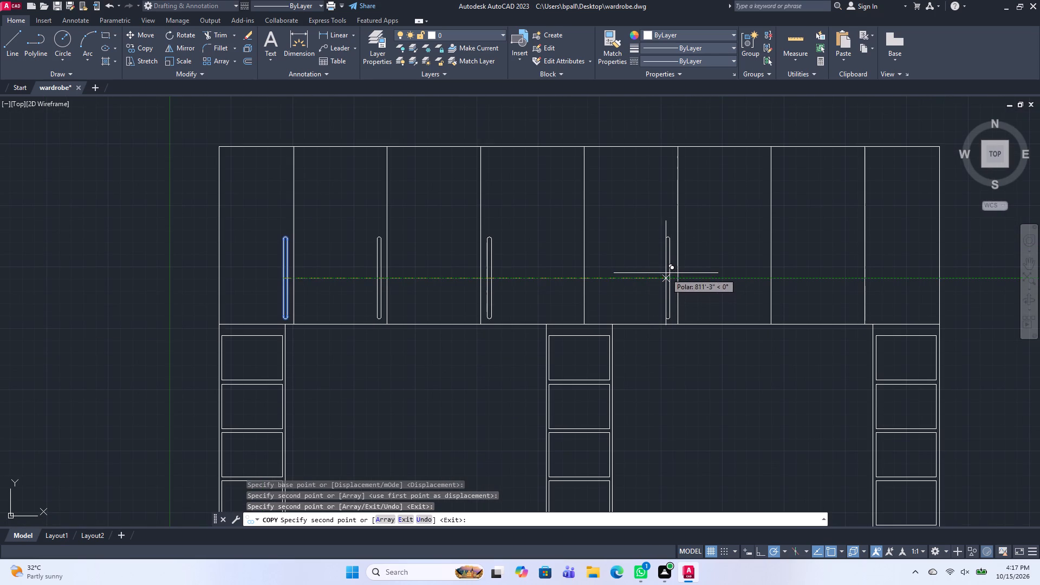
scroll(669, 272, up, 1)
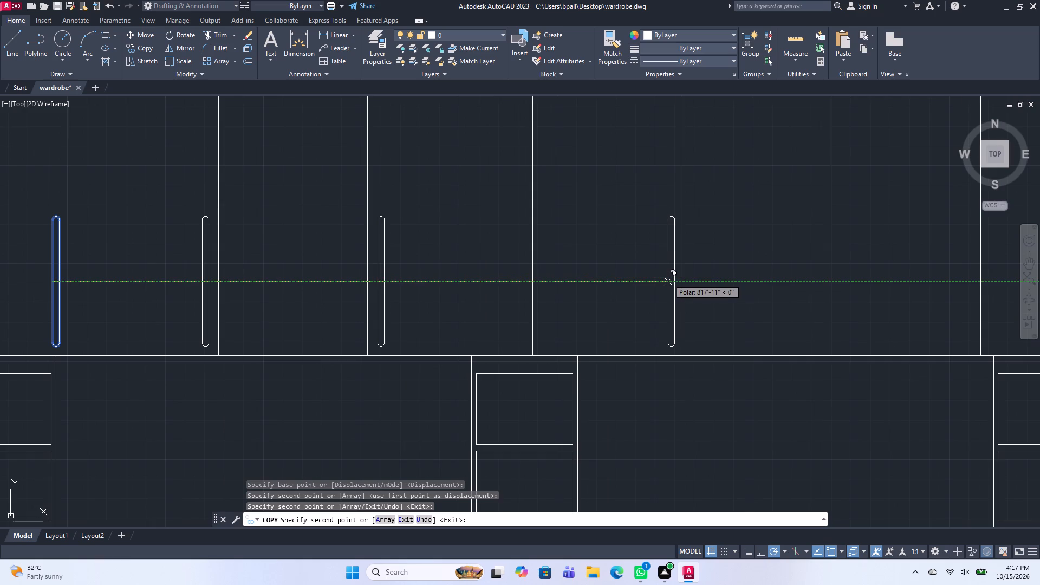
click(669, 280)
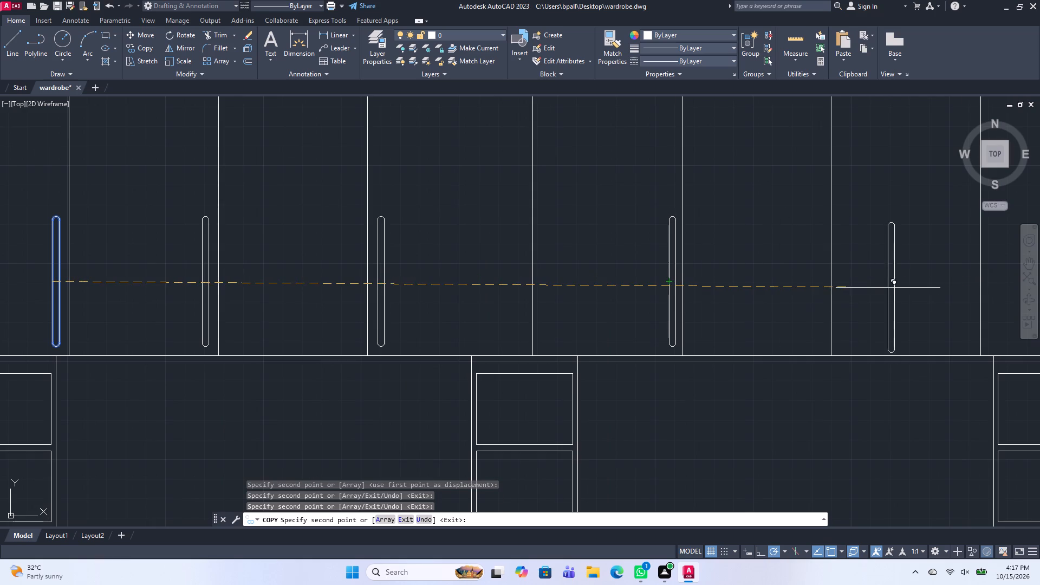
middle_drag(879, 288, 738, 297)
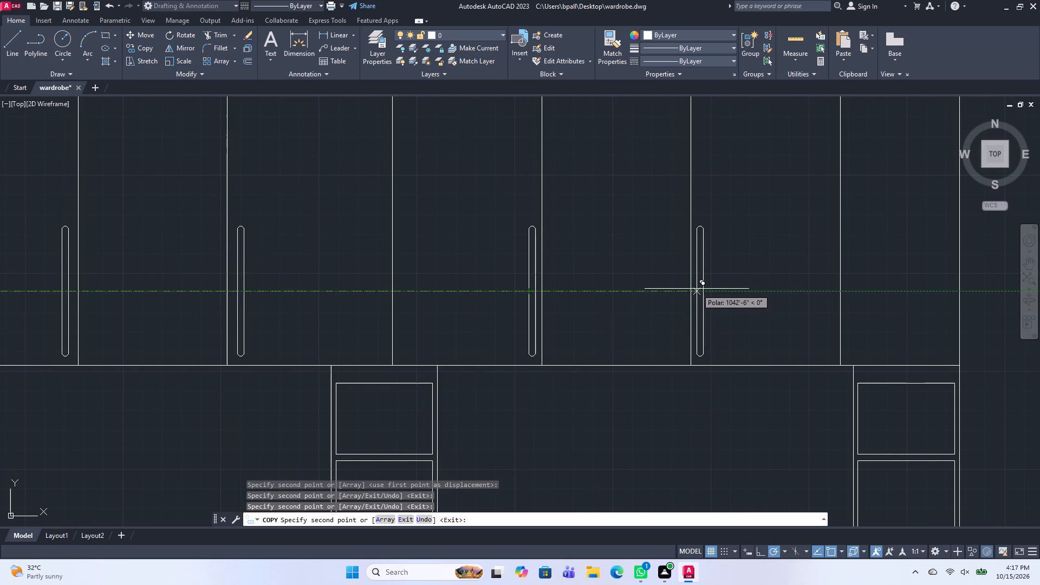
click(699, 289)
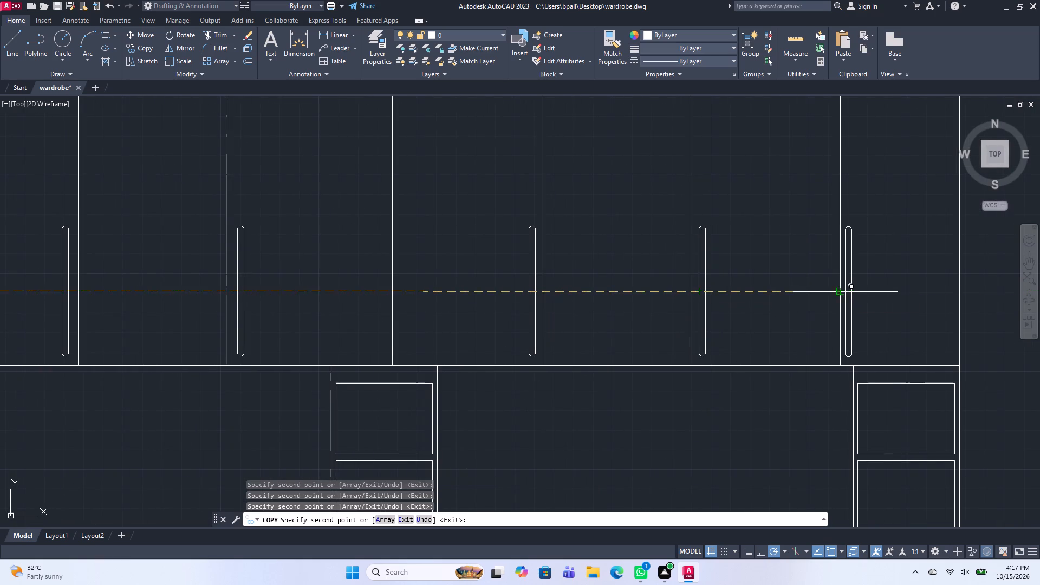
click(849, 292)
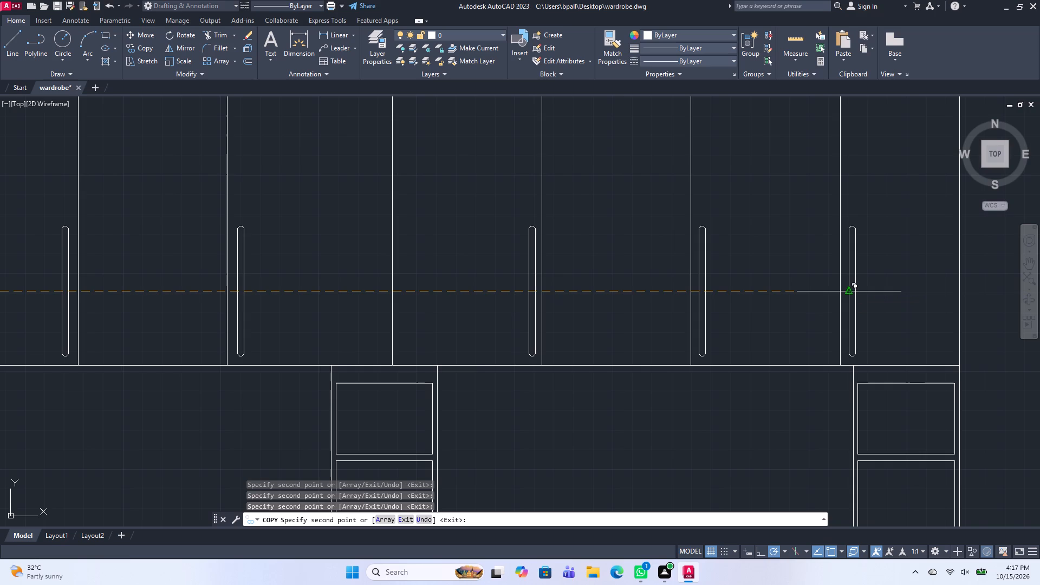
key(Escape)
Copy the fourth panel's vertical handle into the open area higher up in the same panel.
scroll(467, 323, down, 1)
middle_drag(491, 361, 523, 363)
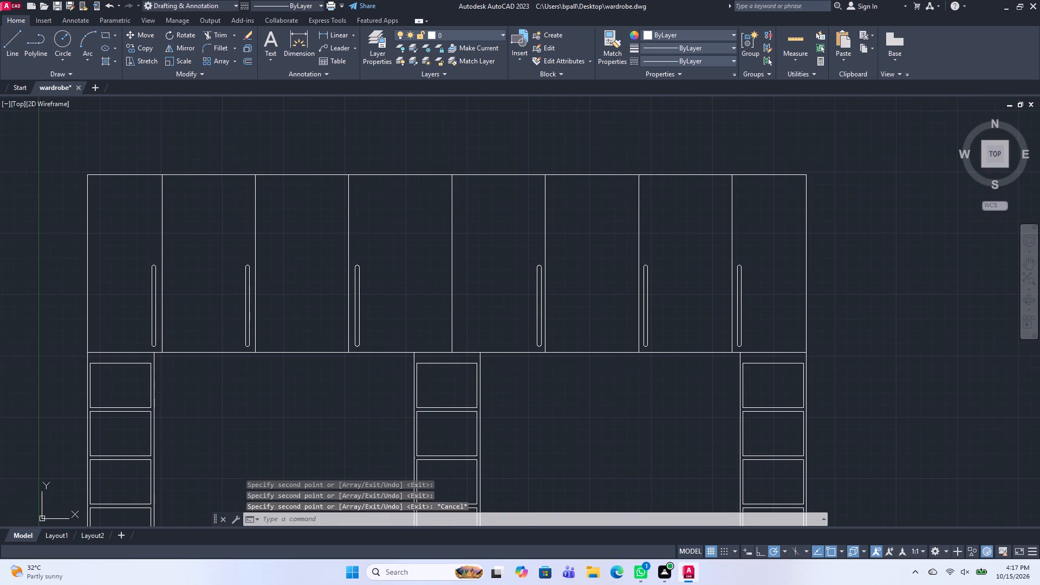
click(361, 334)
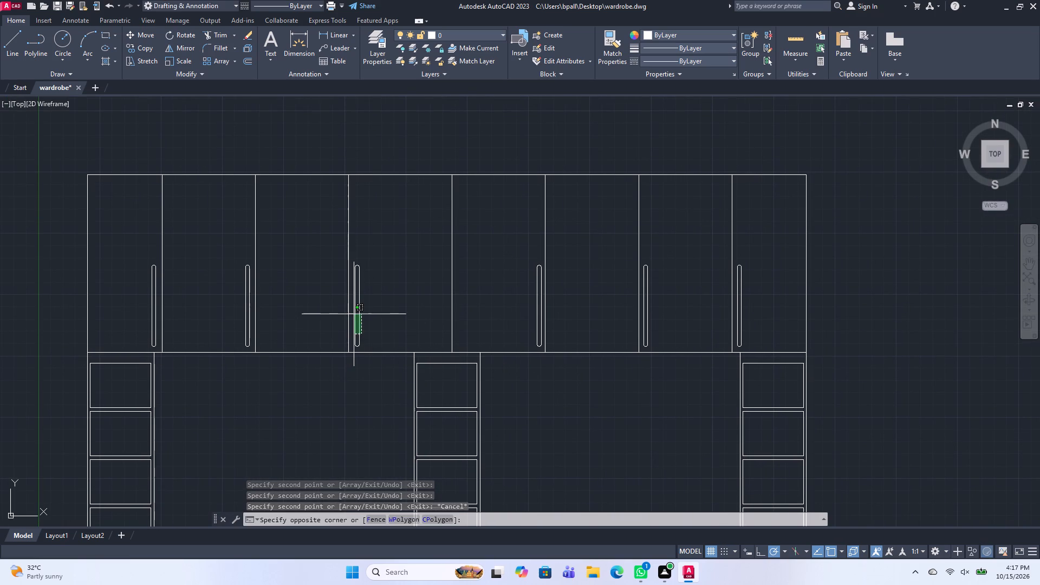
click(354, 314)
scroll(369, 282, up, 2)
click(341, 231)
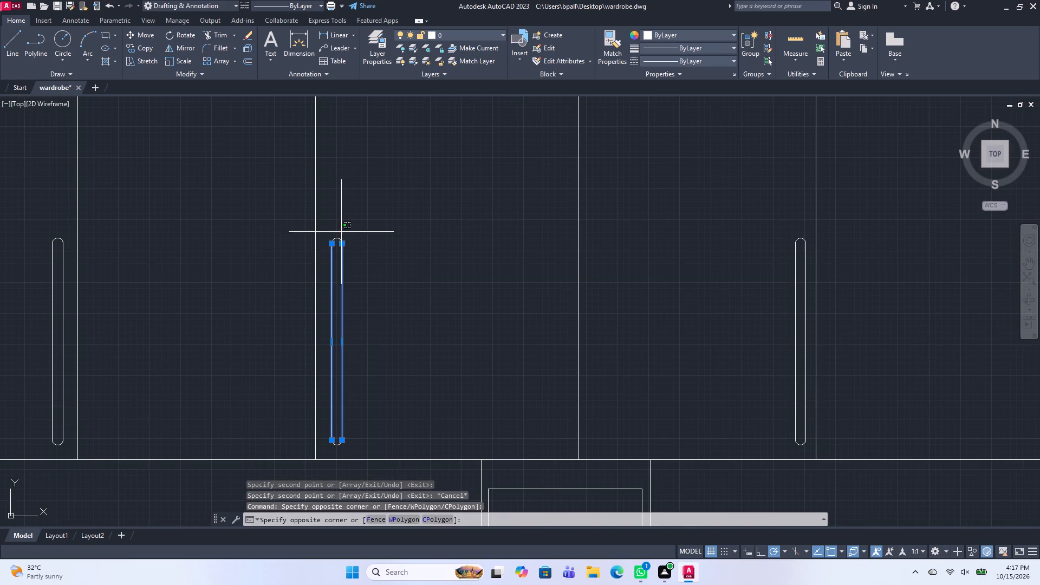
click(333, 450)
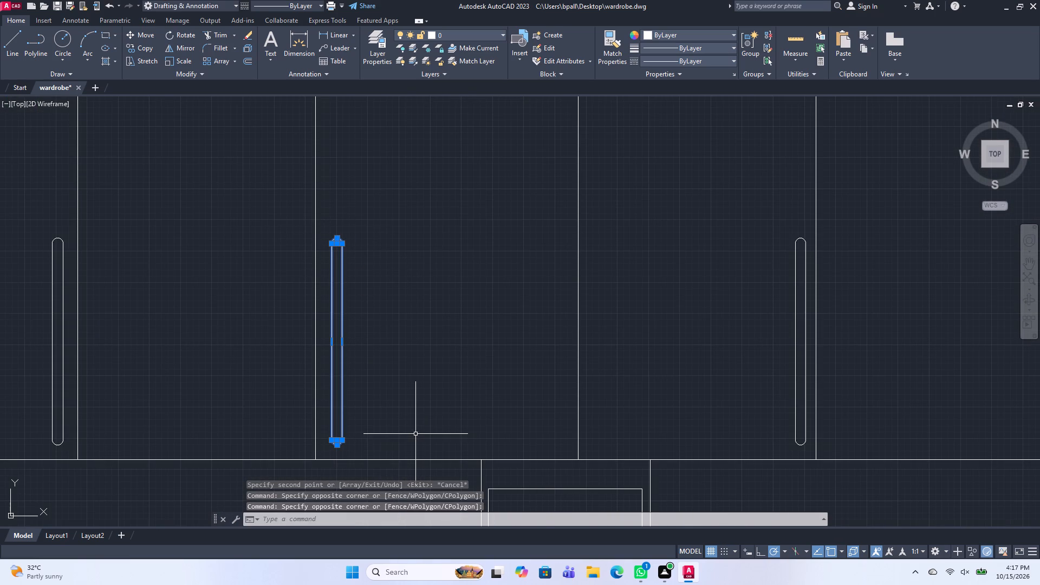
text(co)
key(space)
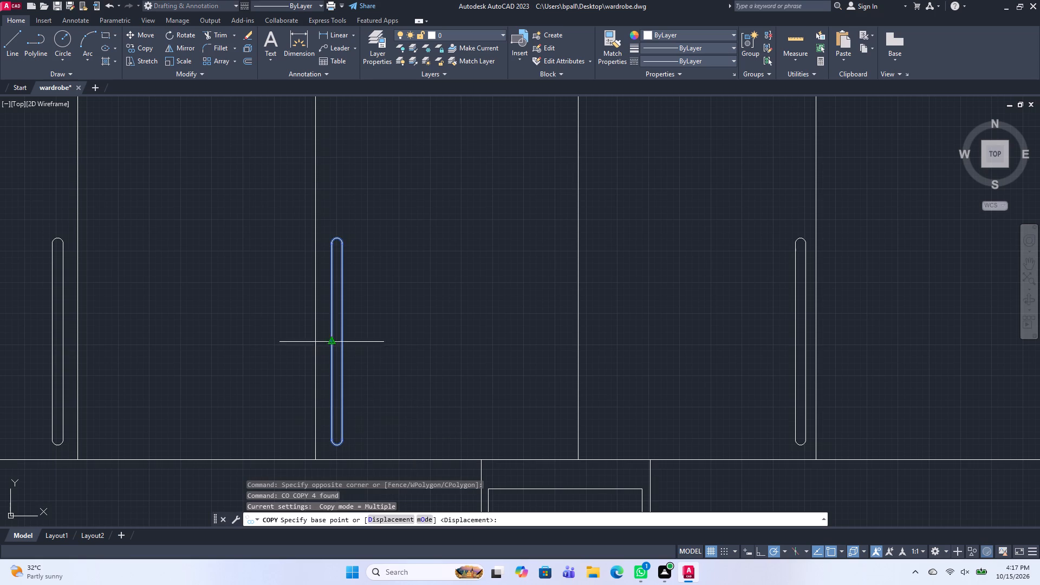
click(336, 337)
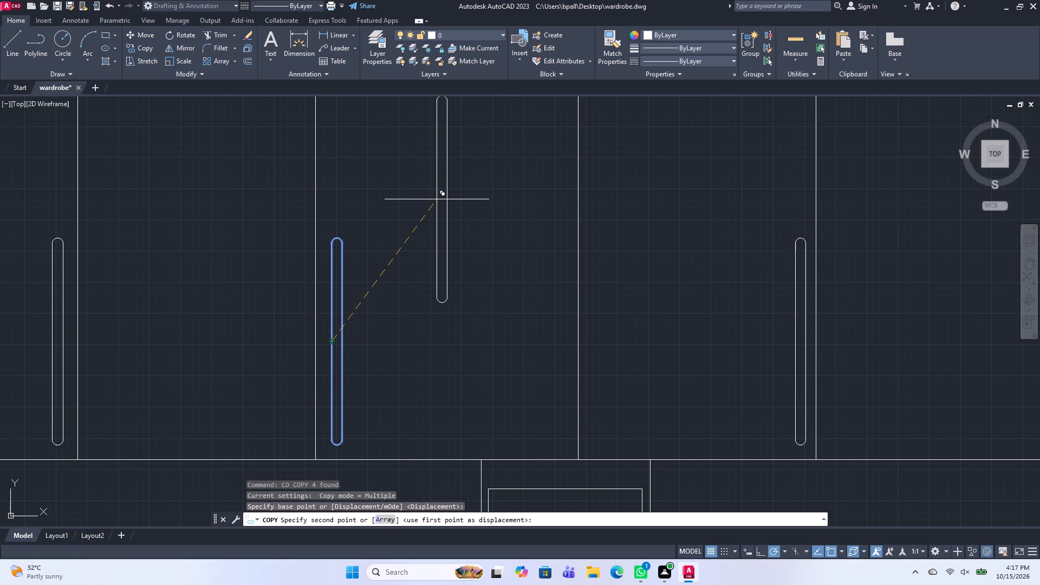
click(437, 199)
key(Escape)
Rotate the new handle copy about its long side's midpoint to lie horizontally, with Ortho on.
drag(478, 333, 473, 313)
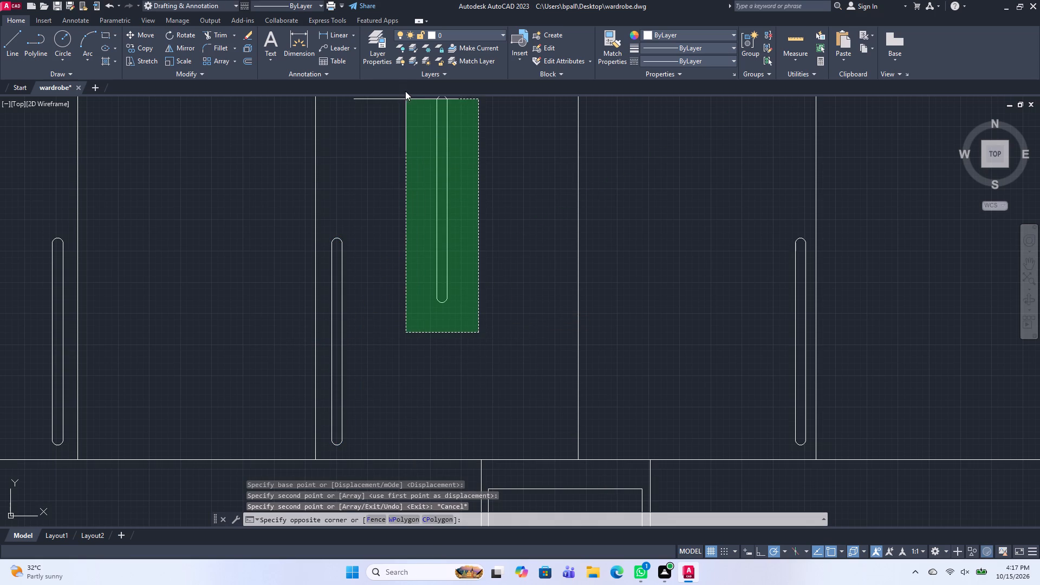
click(405, 91)
middle_drag(461, 185, 466, 282)
click(409, 154)
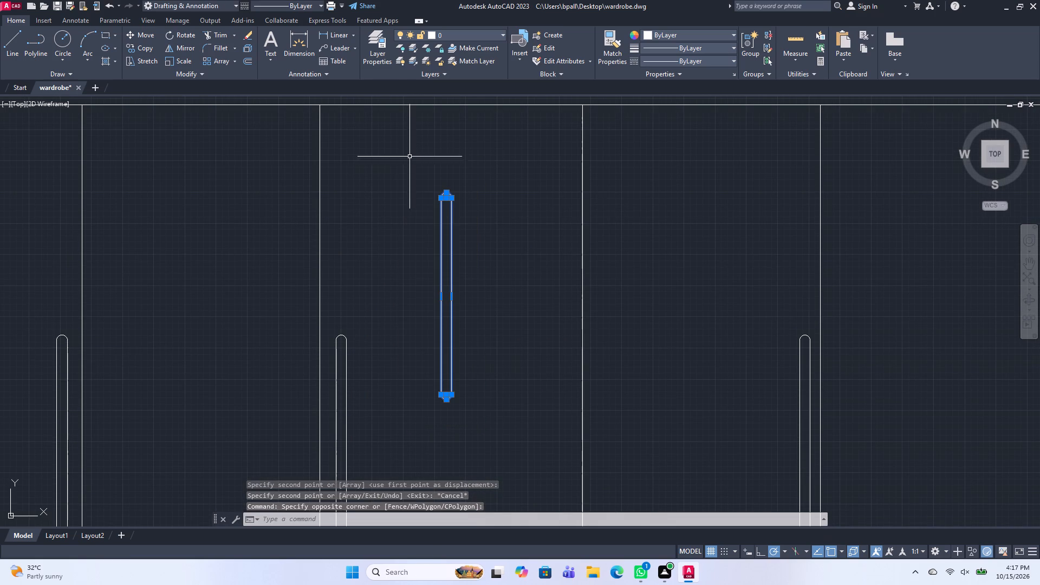
key(r)
text(o)
key(space)
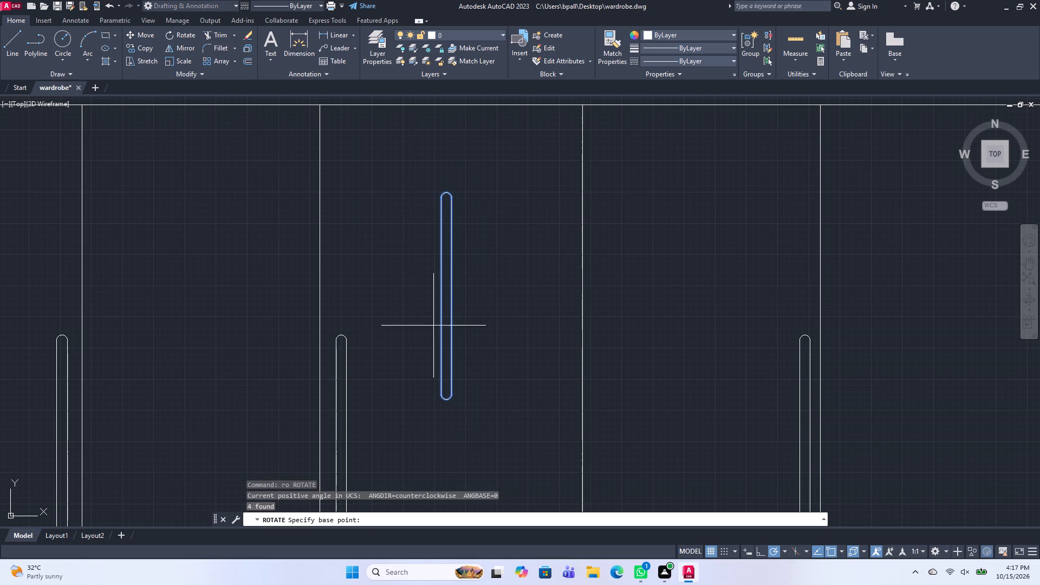
click(452, 296)
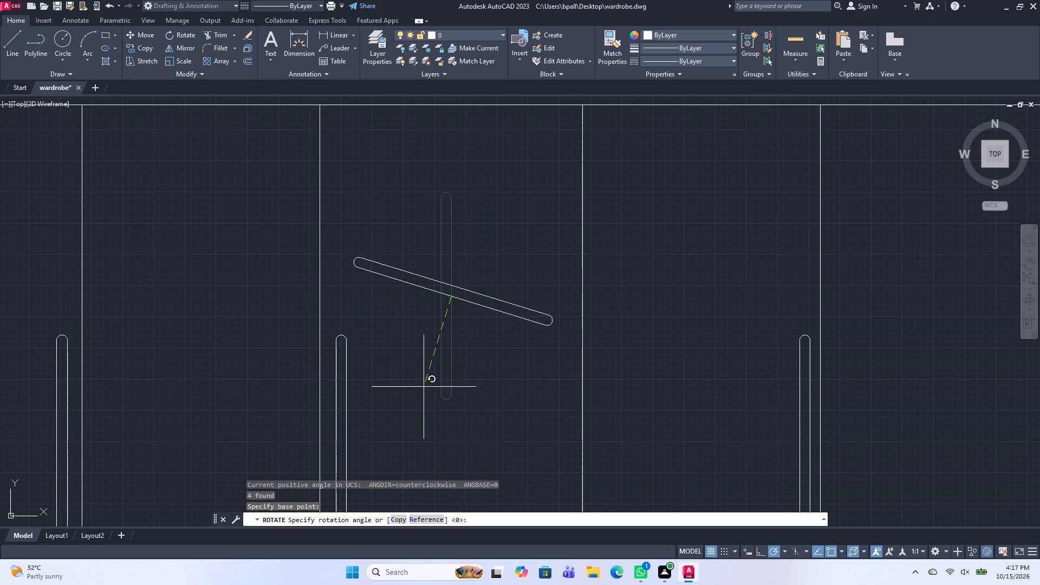
click(758, 547)
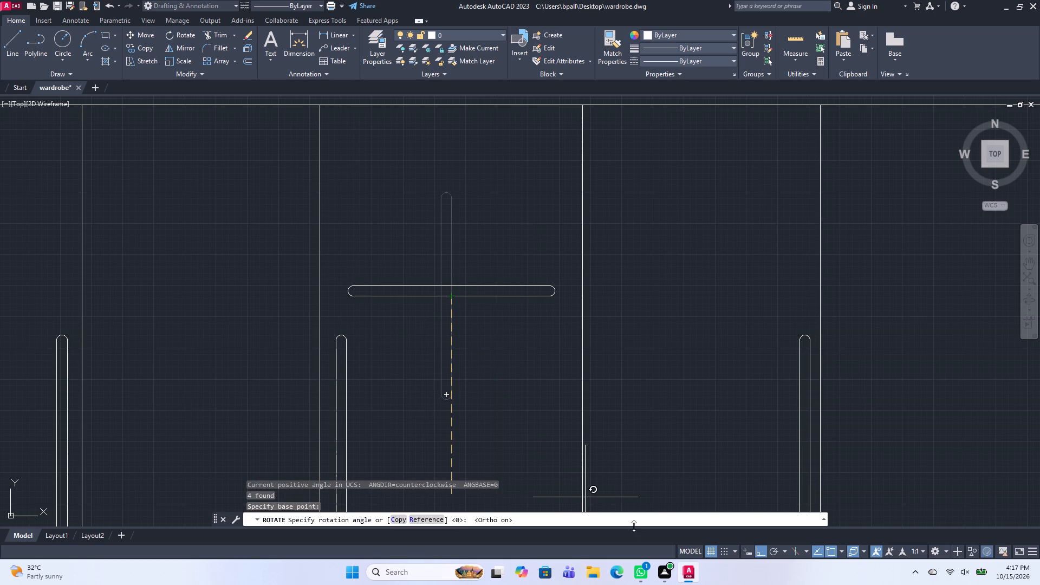
click(491, 372)
Copy the horizontal handle to the bottom of the third panel, centred just above its lower edge, with Ortho off.
middle_drag(486, 353, 496, 310)
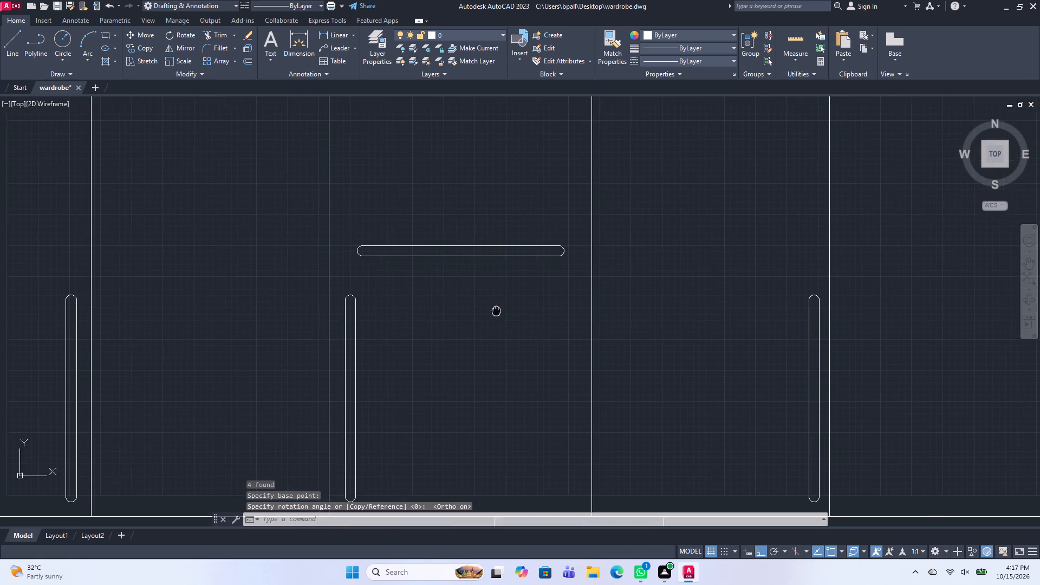
middle_drag(496, 310, 496, 310)
drag(496, 339, 500, 318)
click(421, 172)
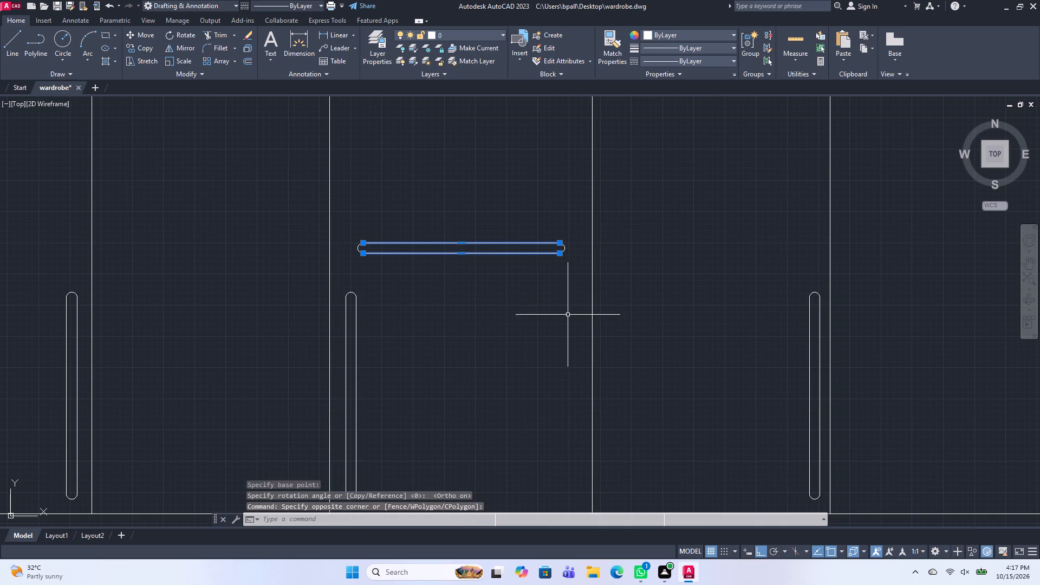
drag(589, 304, 582, 291)
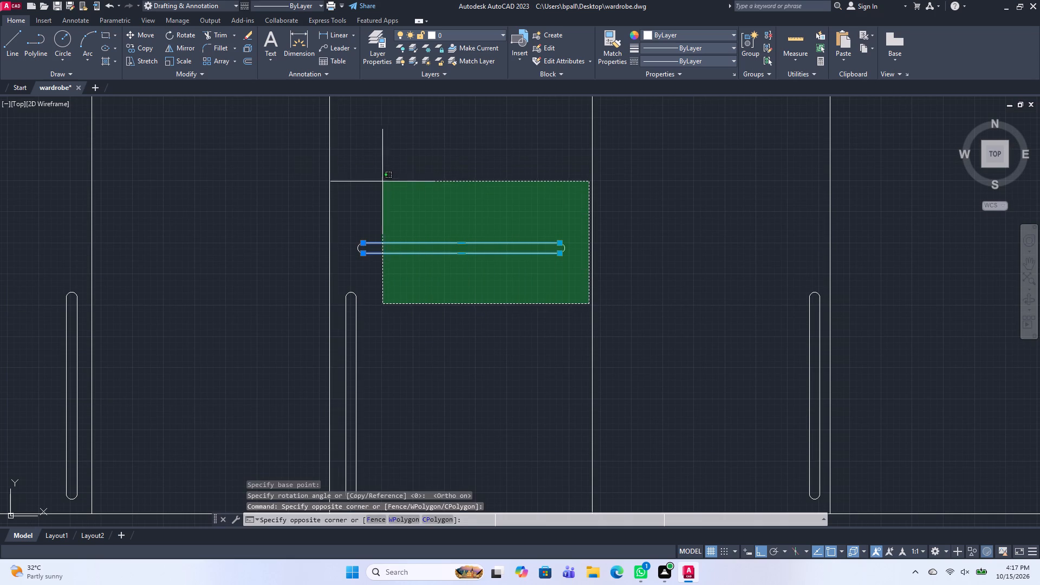
key(Escape)
click(574, 212)
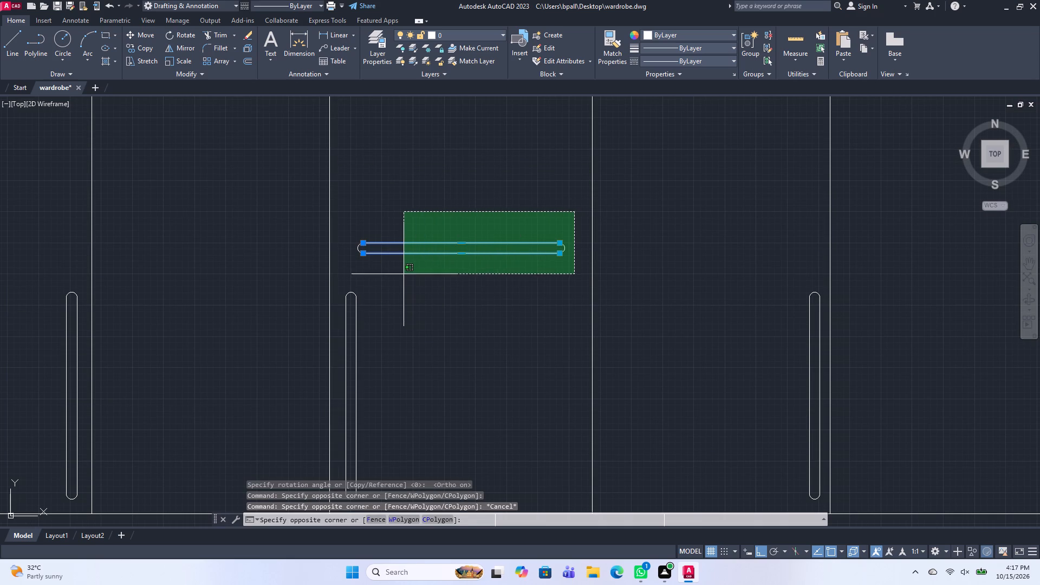
click(351, 263)
key(c)
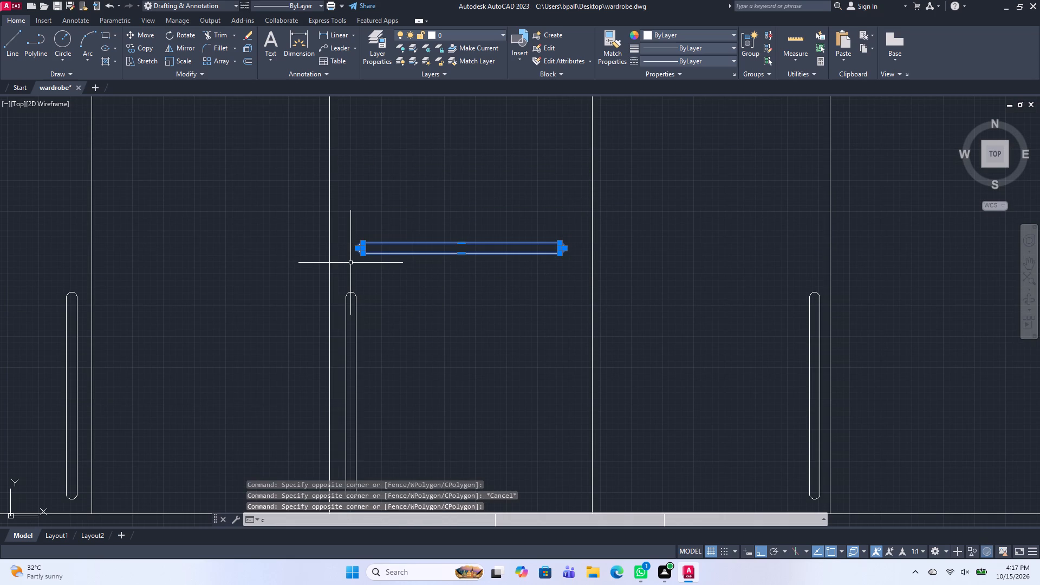
key(o)
key(space)
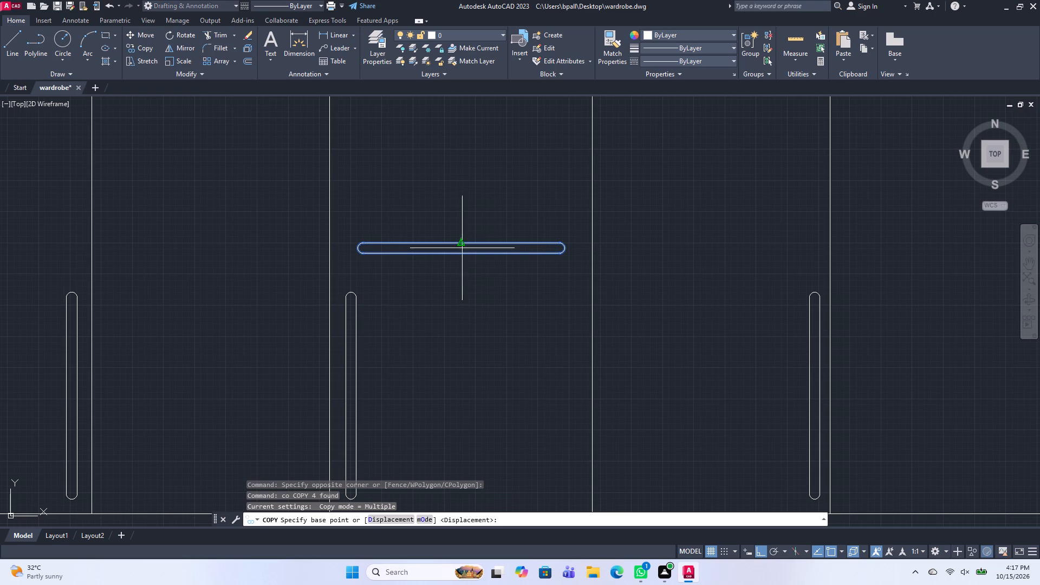
scroll(458, 249, up, 1)
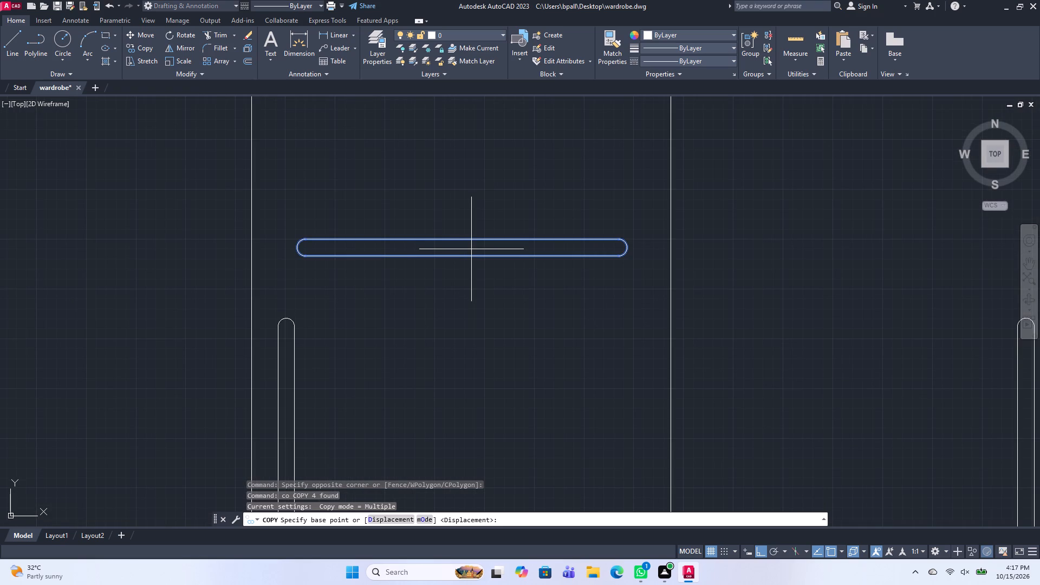
click(471, 249)
scroll(331, 293, down, 3)
middle_drag(249, 372, 347, 324)
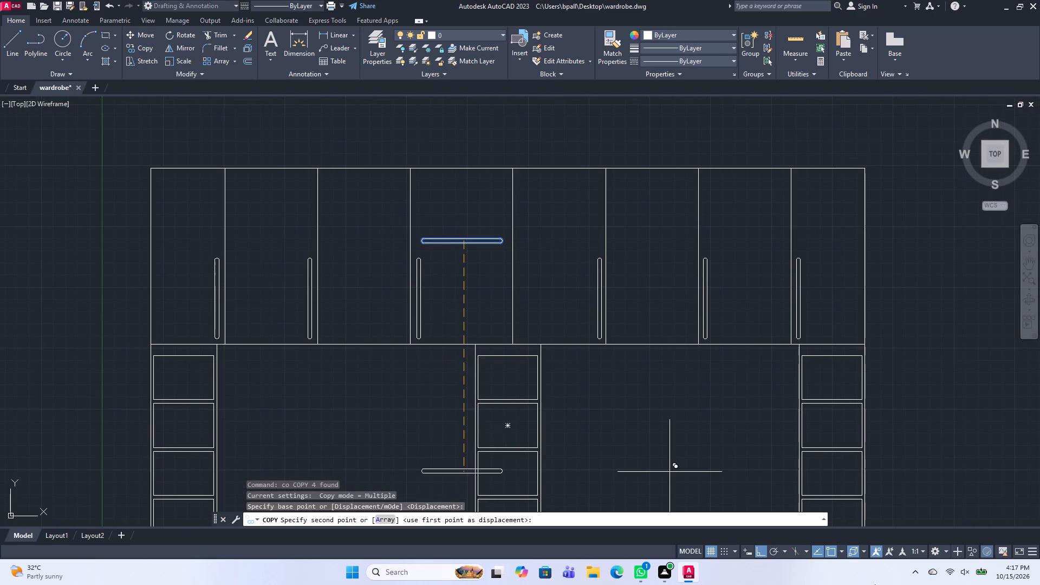
click(759, 546)
scroll(334, 321, up, 2)
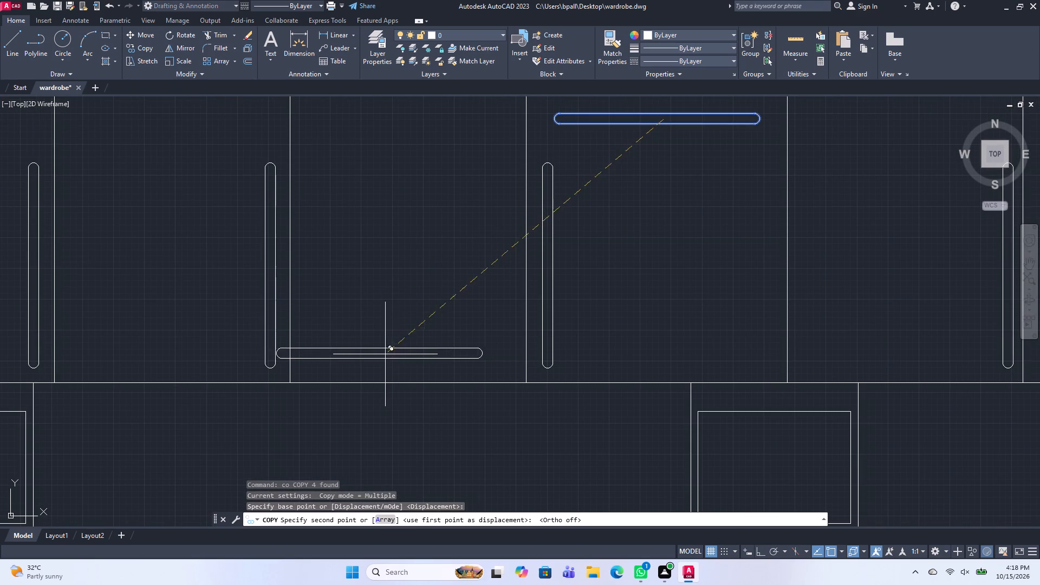
click(414, 355)
Place another copy of the horizontal handle at the bottom of the sixth panel, centred just above its lower edge.
scroll(825, 341, down, 2)
middle_drag(875, 357, 831, 359)
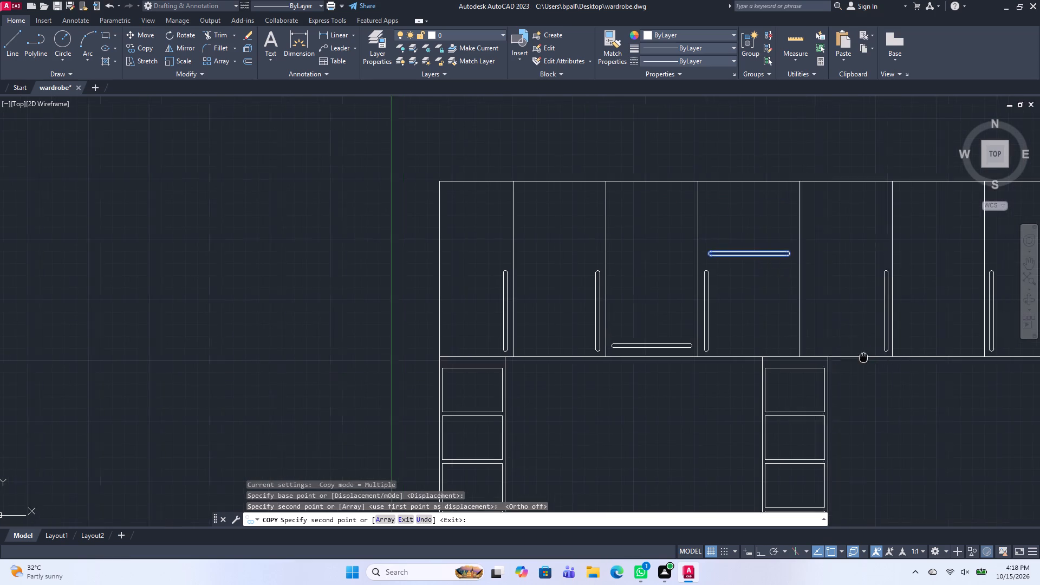
middle_drag(831, 359, 542, 374)
scroll(677, 366, up, 2)
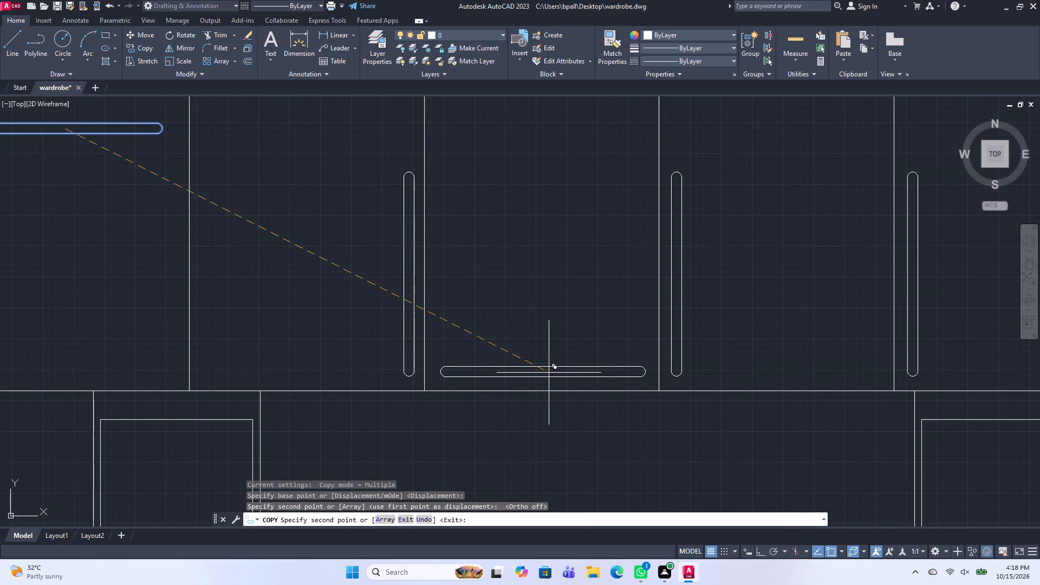
click(549, 373)
key(Escape)
Erase the spare horizontal handle in the upper part of the fourth panel, including both its end arcs.
scroll(549, 373, down, 4)
middle_drag(581, 409, 582, 402)
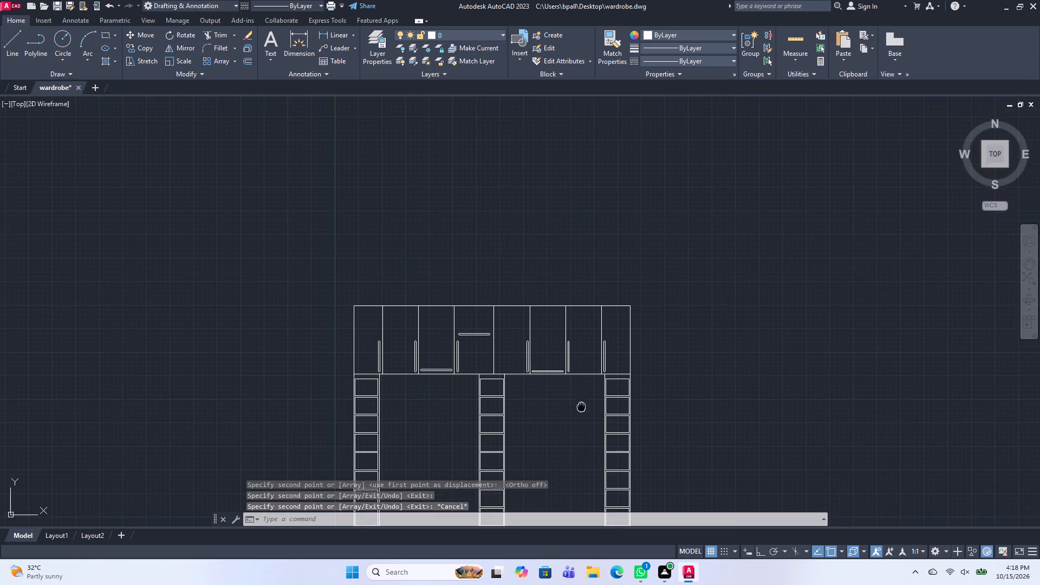
middle_drag(582, 402, 570, 374)
scroll(505, 343, up, 2)
click(399, 247)
click(386, 221)
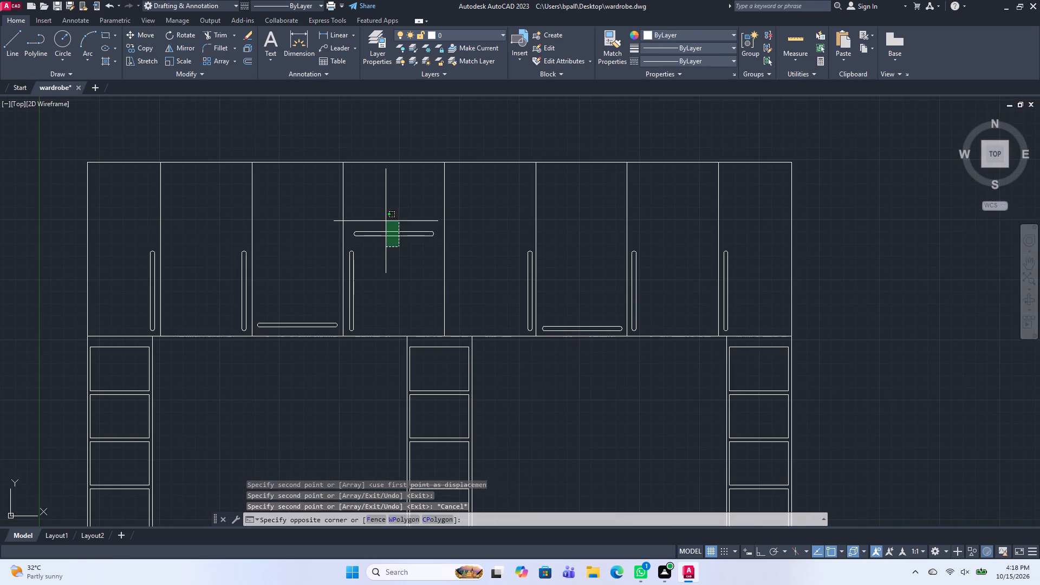
key(Delete)
scroll(436, 250, up, 2)
click(436, 247)
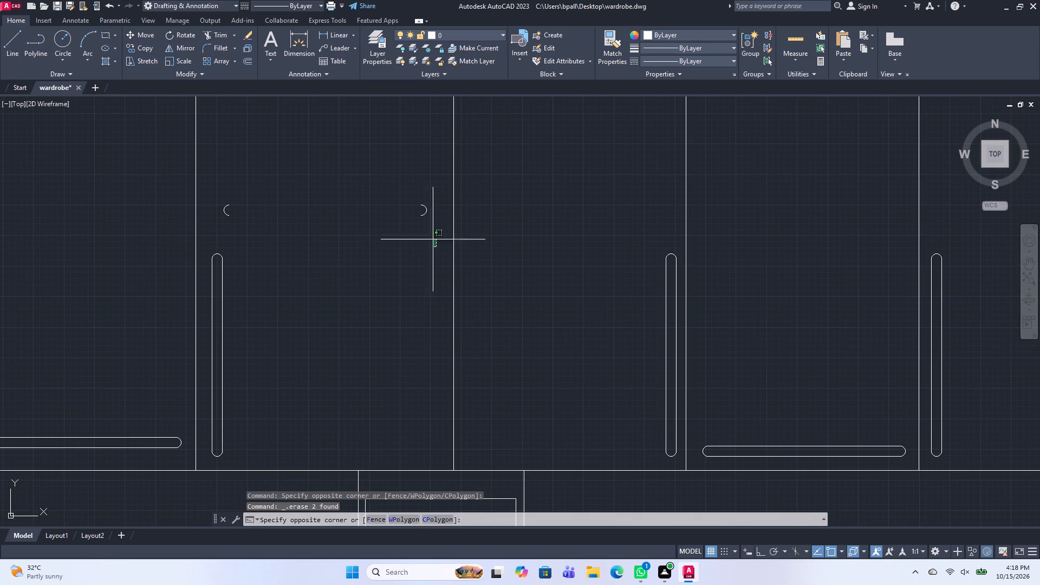
click(413, 180)
key(Delete)
drag(256, 226, 248, 225)
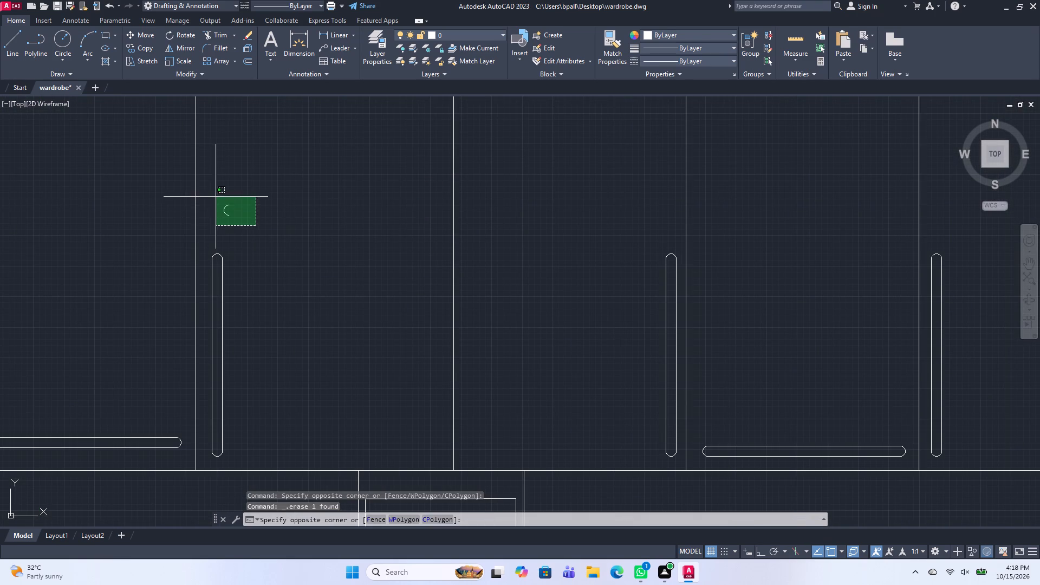
click(216, 196)
key(Delete)
Save the drawing.
scroll(270, 256, down, 2)
middle_drag(291, 295, 376, 303)
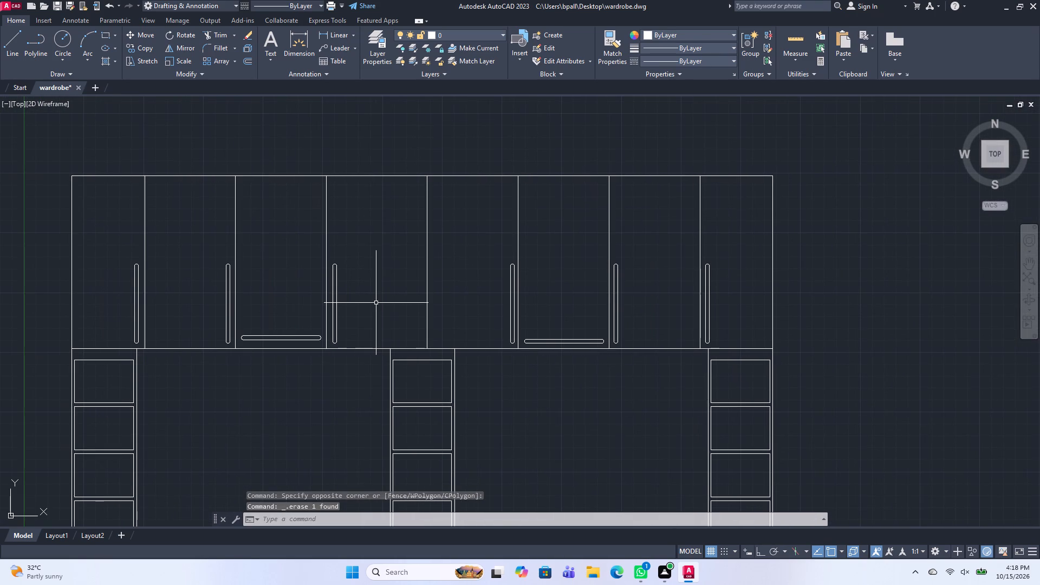
key(ctrl+s)
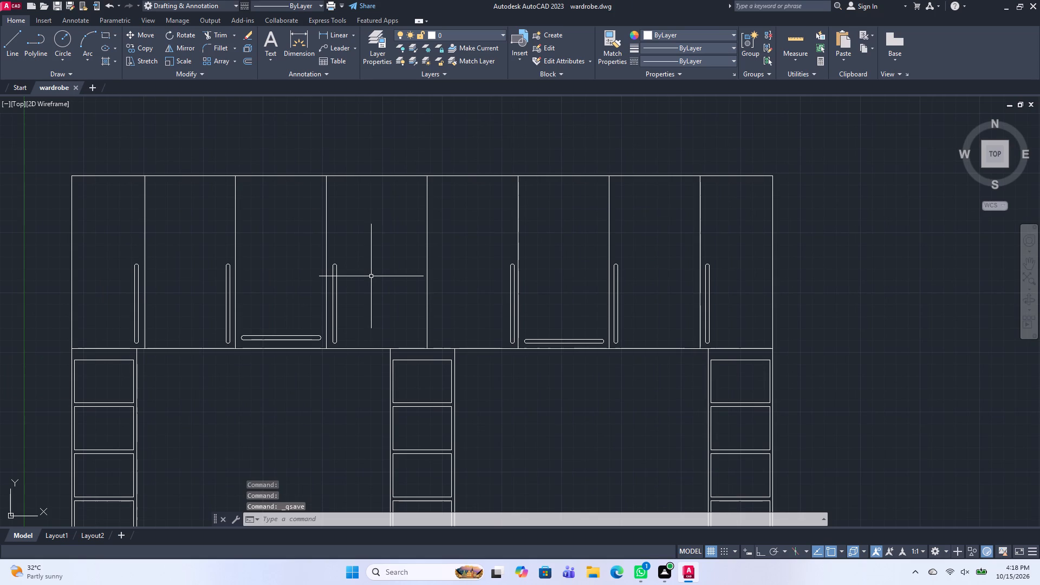
Offset the upper band's top edge a short distance downward with the Through option.
text(lo)
key(Escape)
text(o t)
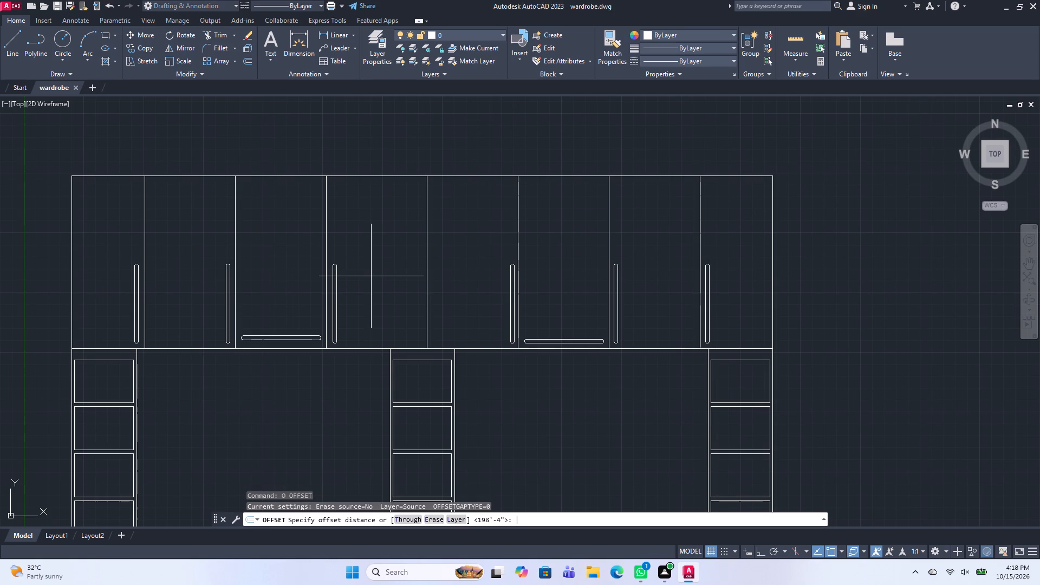
key(space)
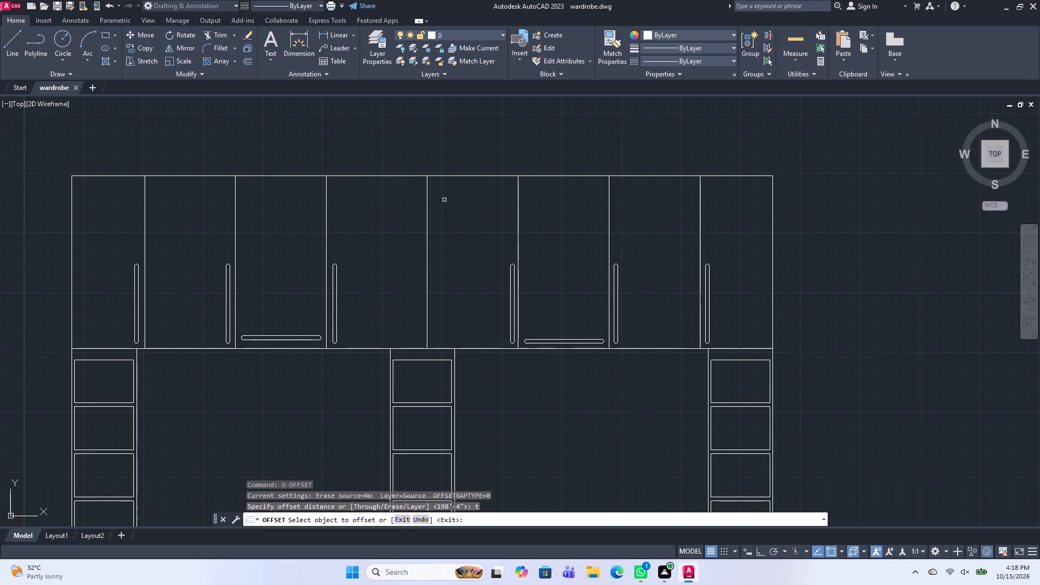
click(455, 175)
scroll(456, 182, up, 2)
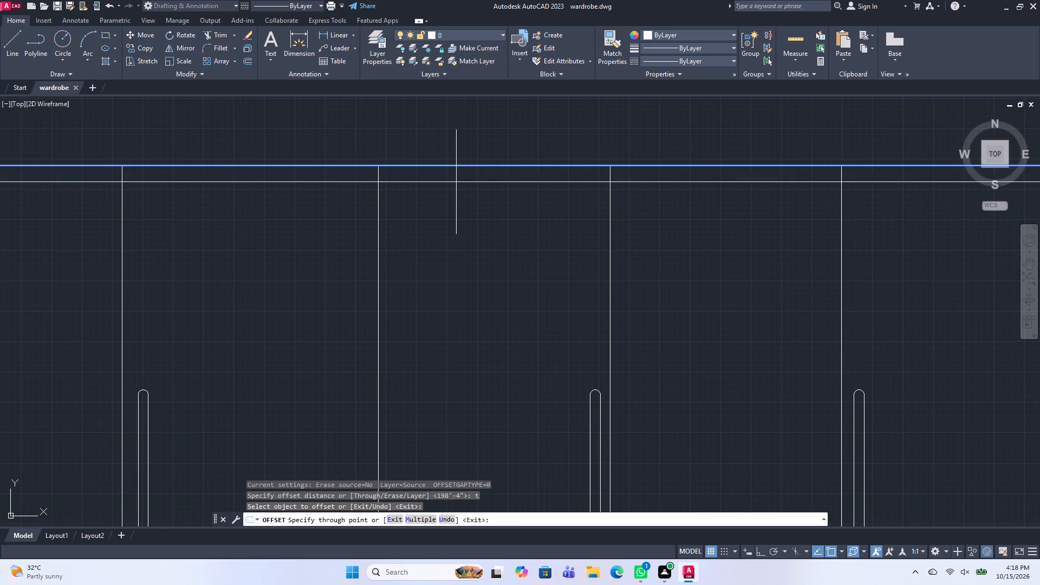
click(456, 174)
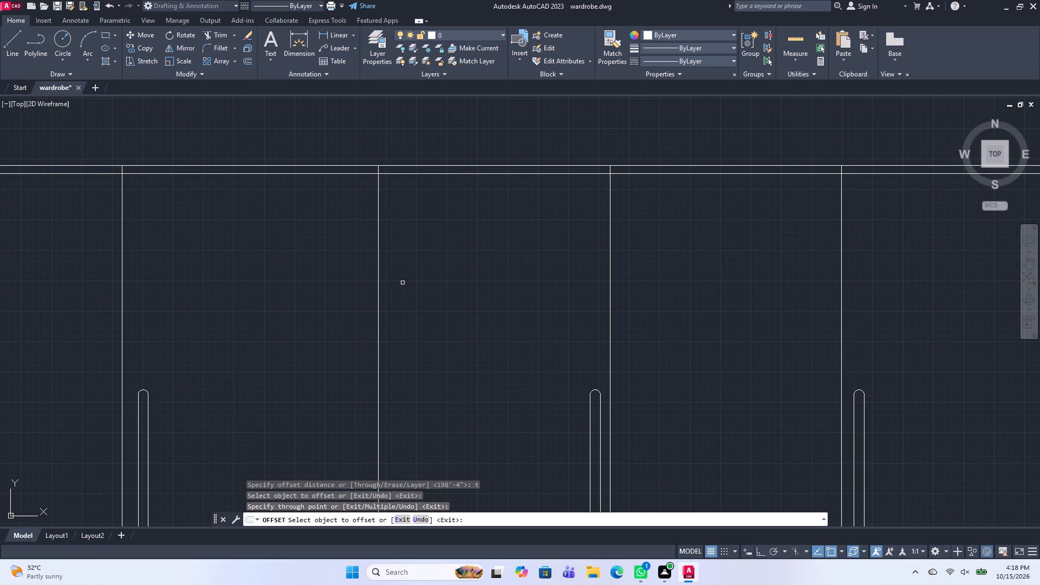
key(space)
Using the gap between the two top lines as offset distance, offset the fourth-fifth panel divider both ways and the fourth panel's left divider inward.
key(space)
scroll(379, 167, up, 3)
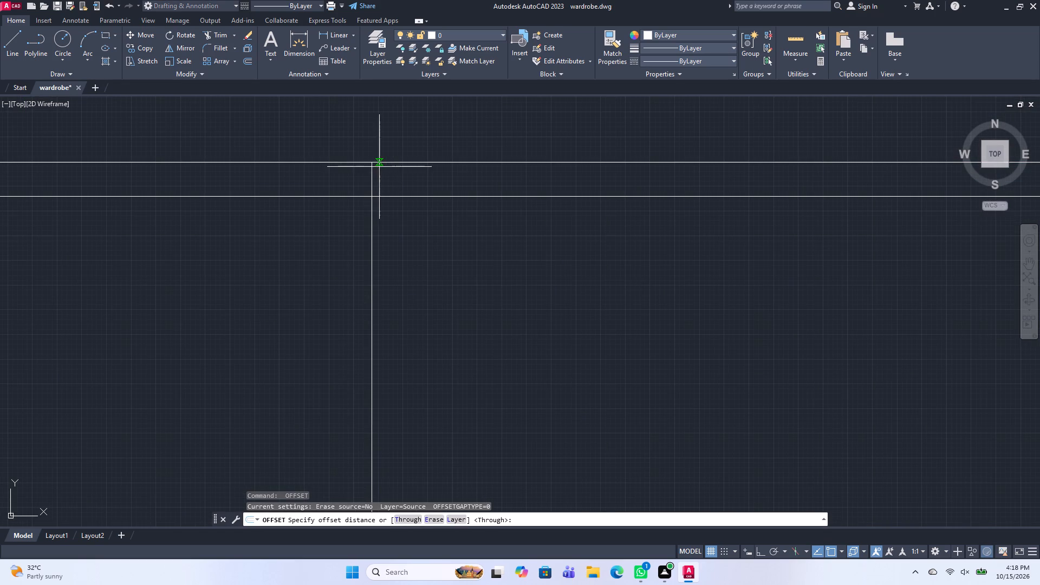
click(372, 163)
click(371, 195)
scroll(435, 244, down, 3)
click(419, 288)
click(486, 291)
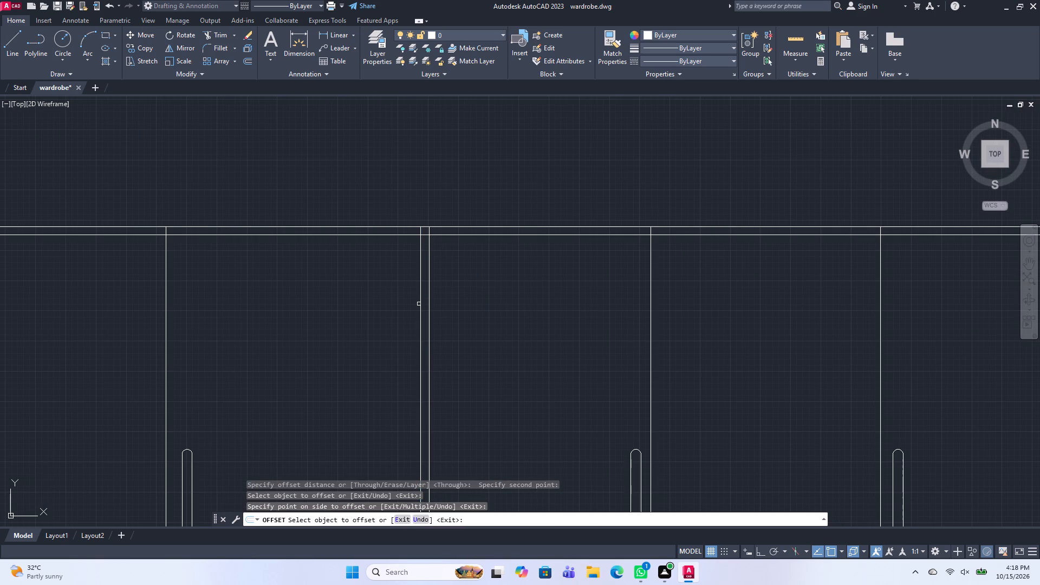
click(419, 304)
click(392, 306)
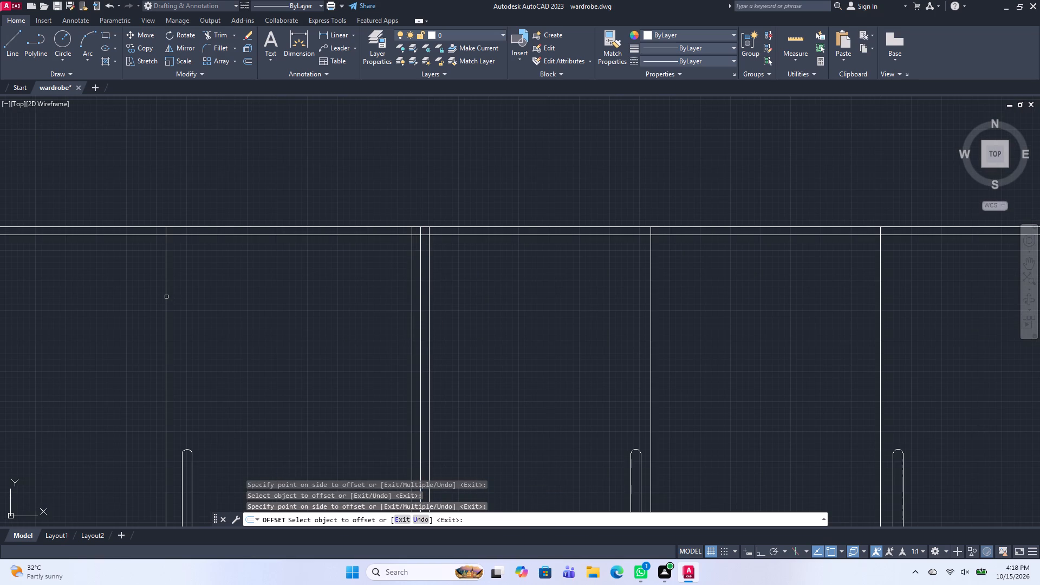
click(165, 296)
click(233, 301)
Offset the band's bottom edge upward and the fifth panel's right divider inward by the same distance.
middle_drag(238, 335, 226, 211)
scroll(300, 297, down, 2)
middle_drag(340, 371, 331, 308)
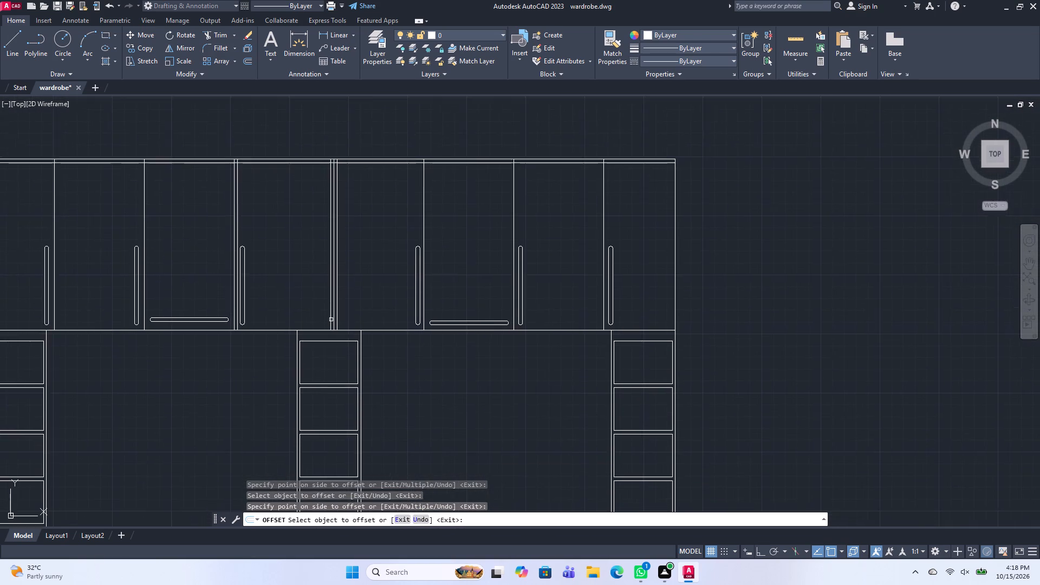
scroll(327, 324, up, 3)
click(304, 353)
click(296, 314)
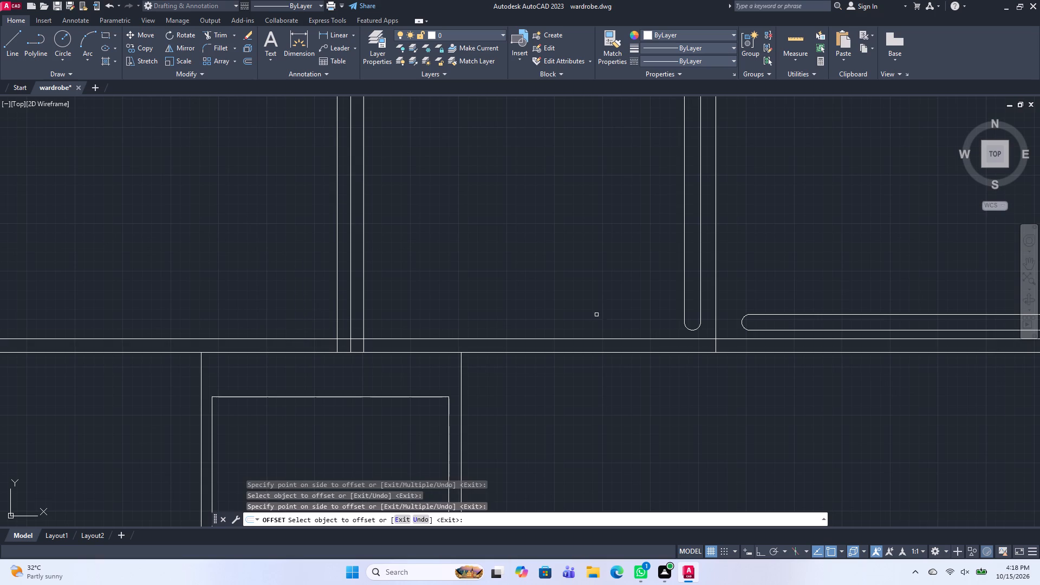
click(714, 312)
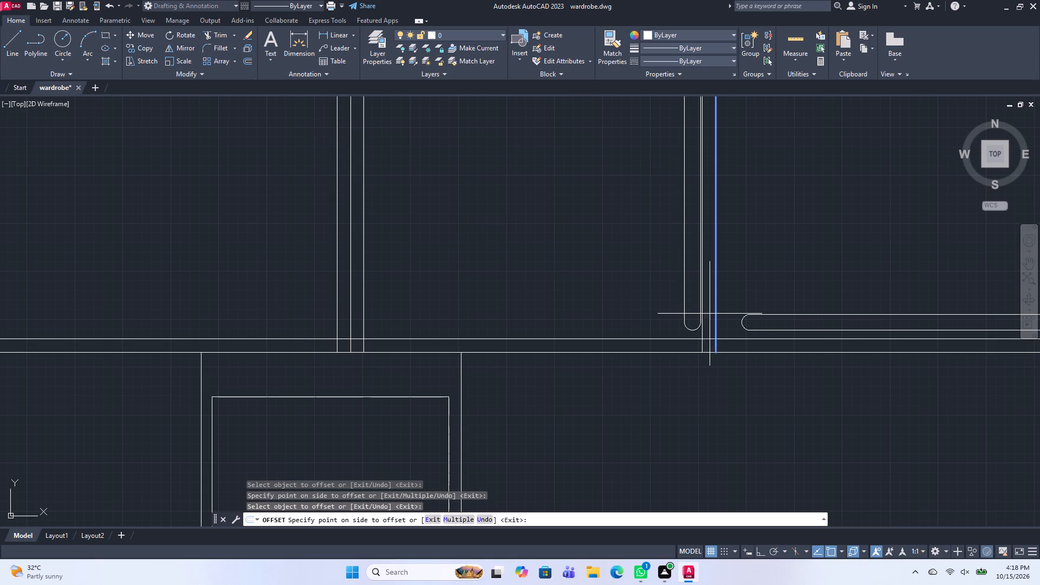
scroll(710, 314, up, 2)
click(705, 319)
scroll(707, 321, down, 3)
middle_drag(738, 326, 733, 332)
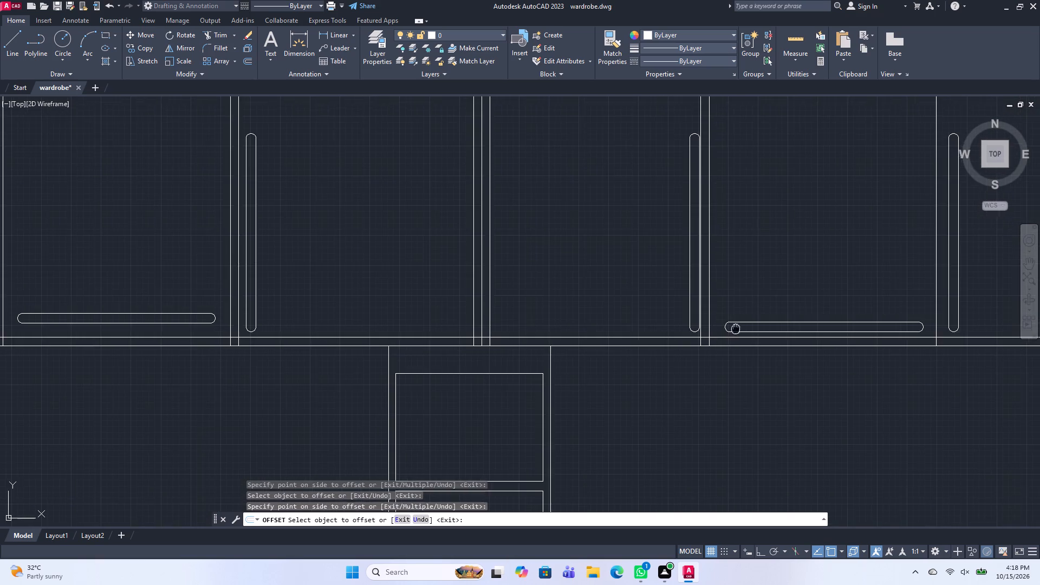
middle_drag(733, 332, 644, 453)
scroll(576, 271, down, 2)
scroll(564, 187, up, 1)
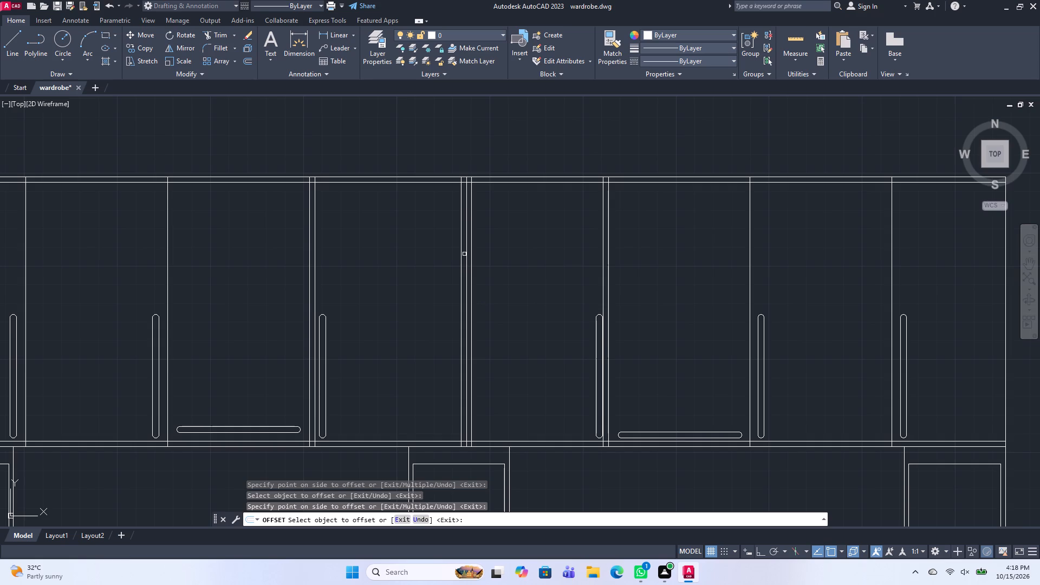
key(Escape)
Trim the overlapping offset lines at the fourth panel's two lower corners and the fifth panel's lower-left corner.
text(tr)
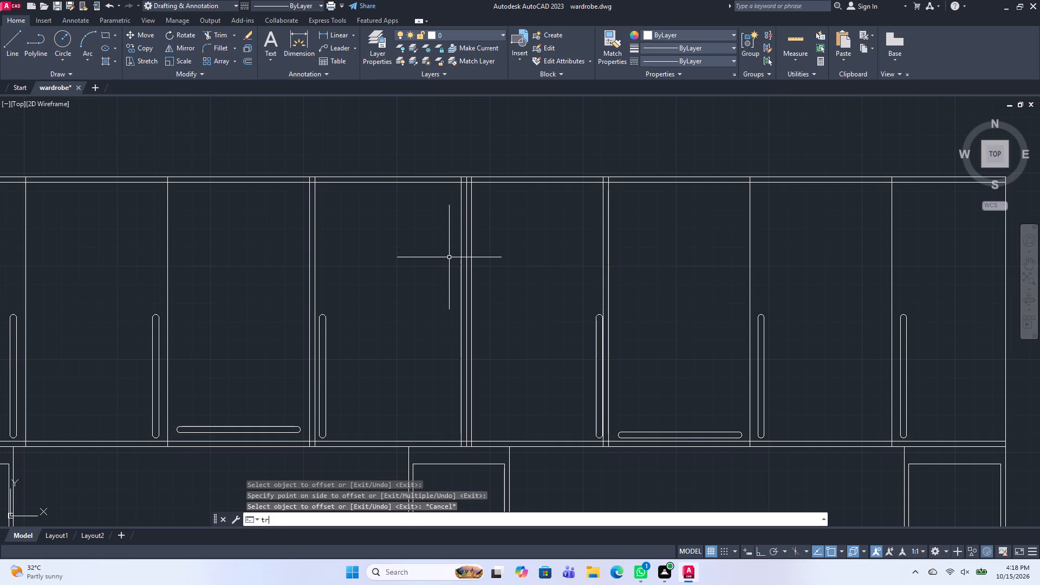
key(space)
scroll(398, 184, up, 3)
scroll(178, 188, down, 1)
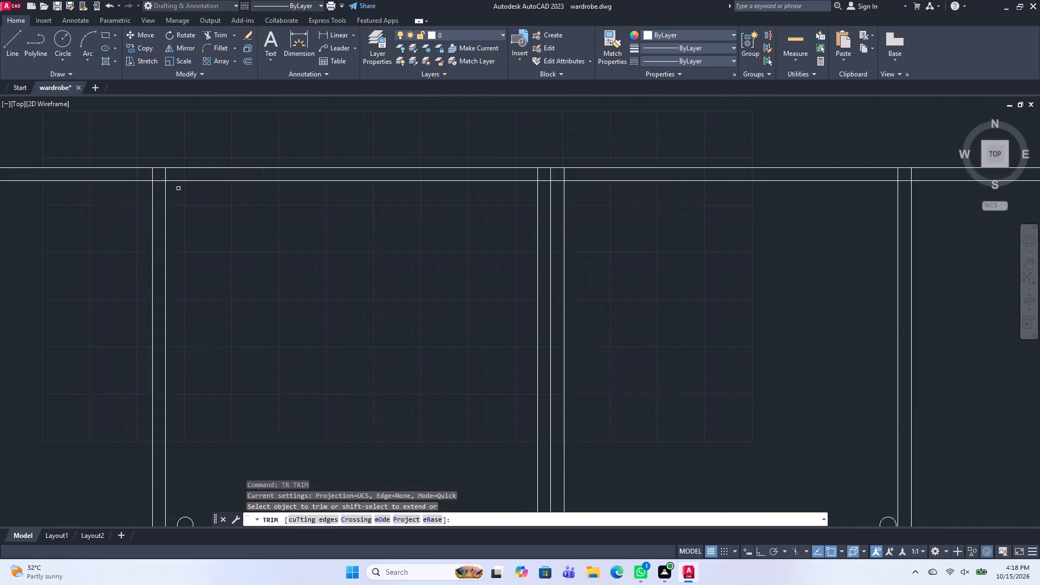
scroll(181, 193, down, 1)
middle_drag(237, 261, 364, 246)
middle_click(377, 240)
scroll(384, 232, down, 3)
scroll(327, 308, up, 3)
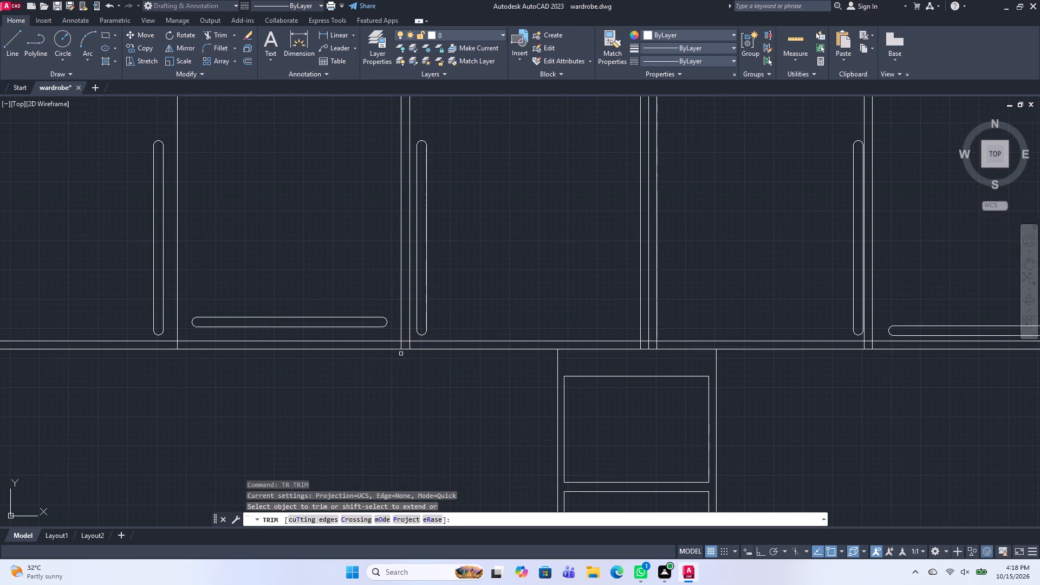
scroll(403, 353, up, 1)
click(407, 334)
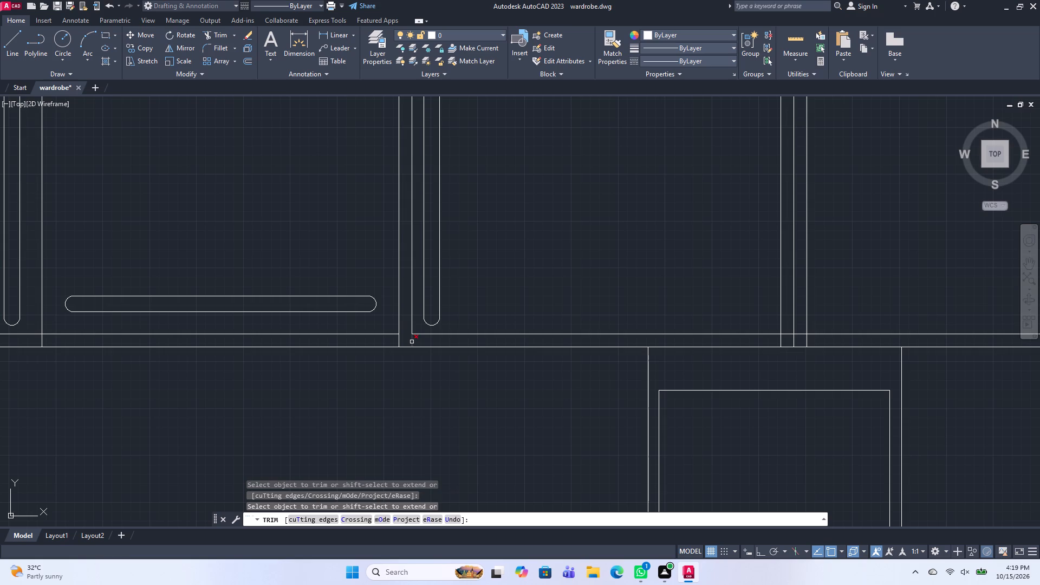
click(411, 340)
scroll(795, 343, up, 2)
drag(764, 342, 740, 342)
drag(769, 330, 771, 300)
drag(805, 317, 834, 332)
scroll(828, 332, down, 2)
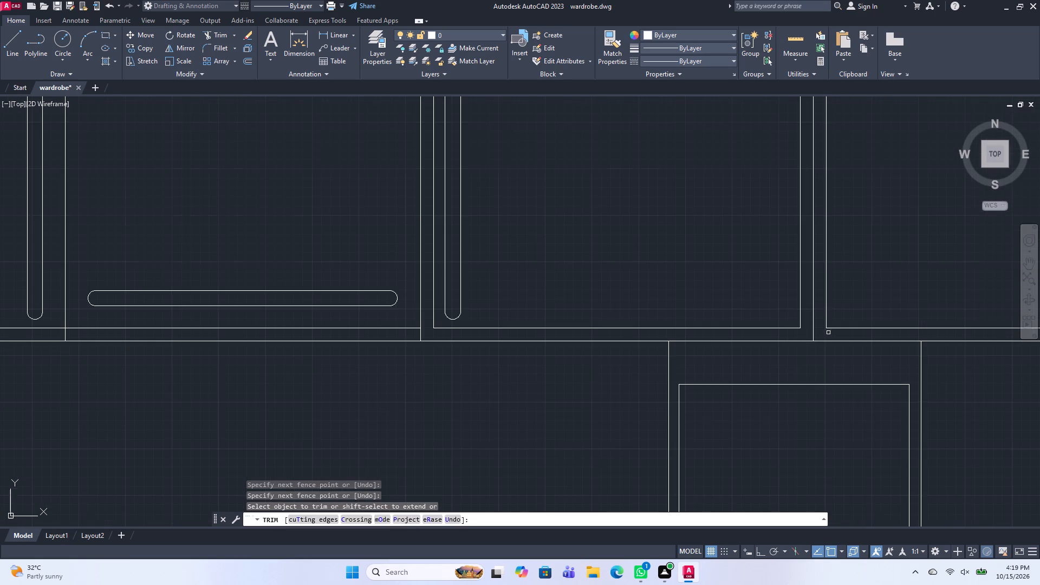
Trim the overlapping offset lines at the fourth panel's two upper corners and the fifth panel's upper-left corner.
middle_drag(877, 265, 726, 454)
scroll(714, 336, down, 2)
scroll(680, 134, up, 2)
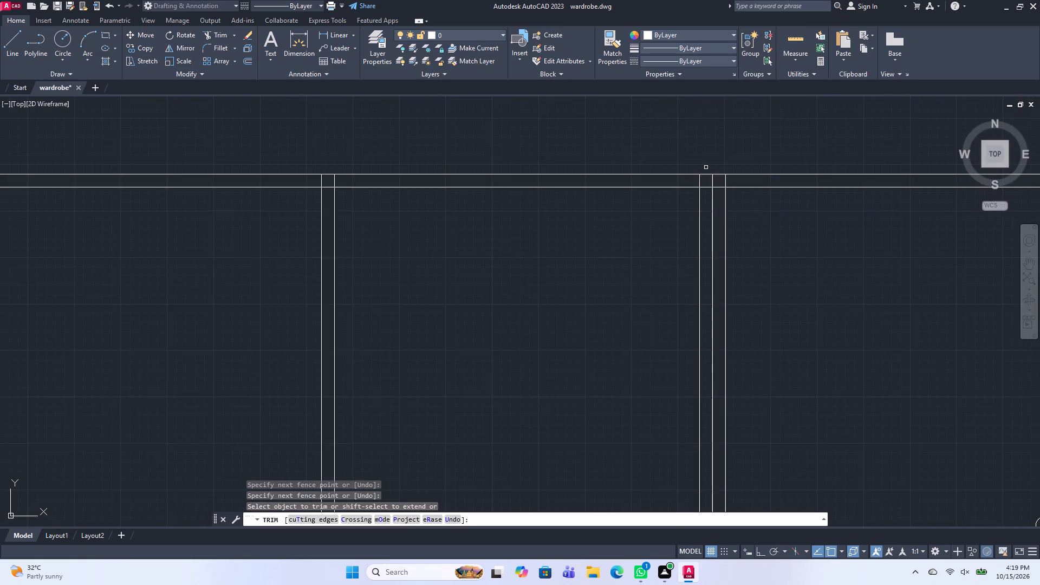
scroll(706, 169, up, 2)
drag(676, 201, 705, 231)
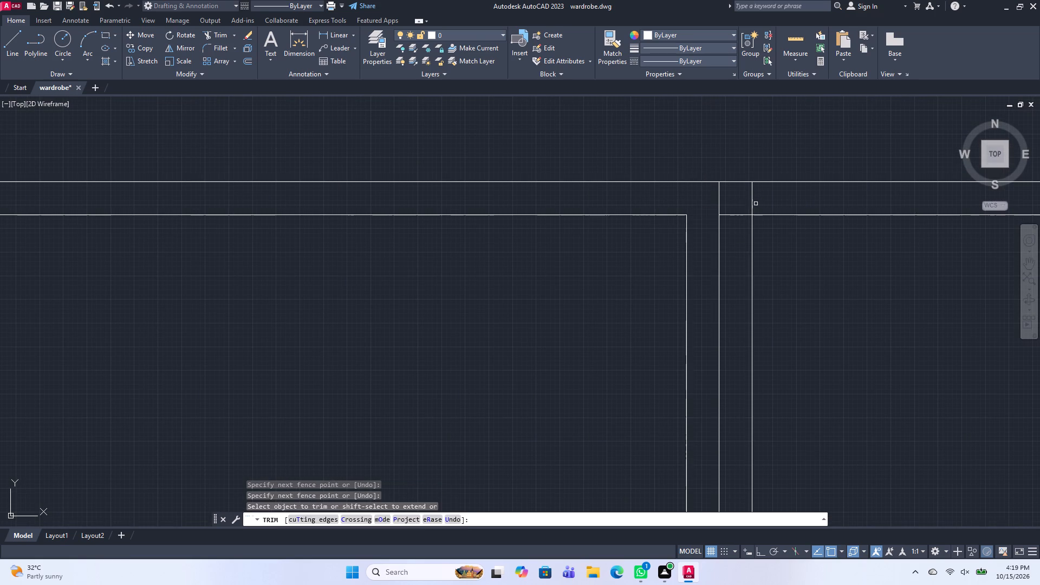
drag(740, 204, 731, 221)
drag(759, 197, 743, 199)
scroll(742, 201, down, 3)
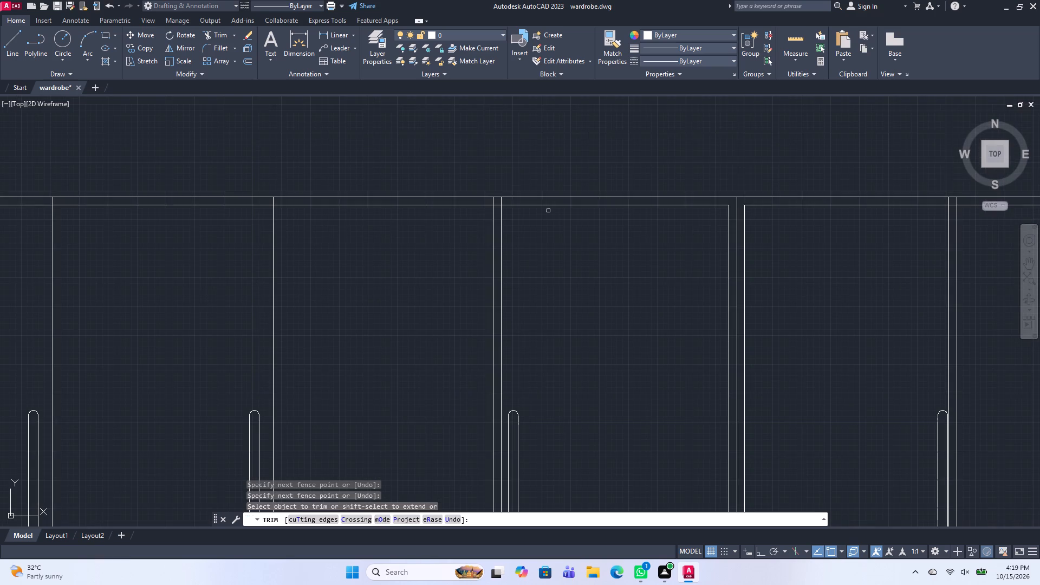
scroll(489, 207, up, 3)
drag(510, 193, 514, 213)
drag(519, 189, 547, 187)
Trim away the inner top line across the first three panels.
scroll(541, 185, down, 3)
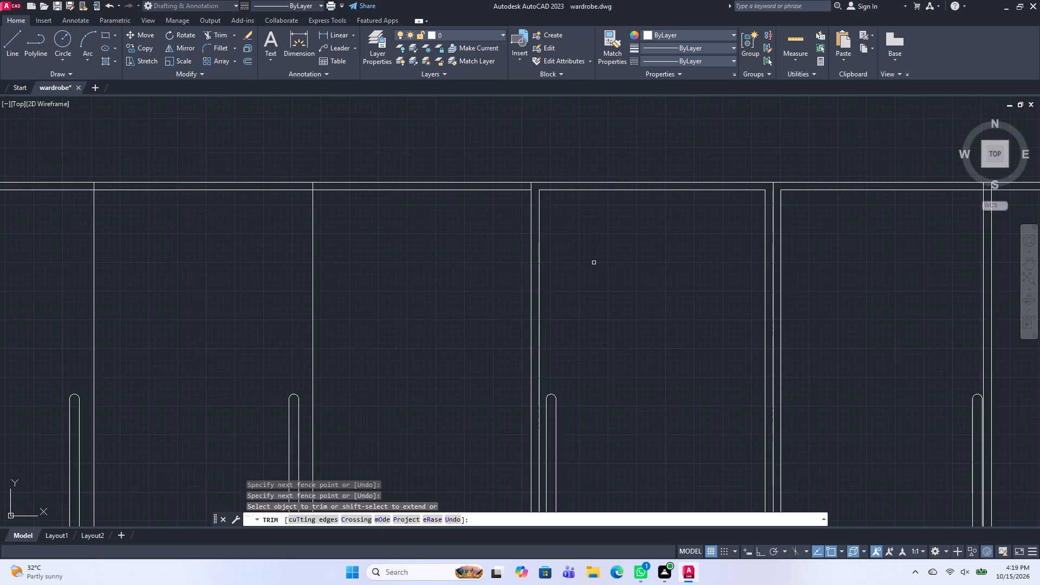
scroll(594, 269, down, 2)
scroll(514, 245, up, 1)
click(514, 237)
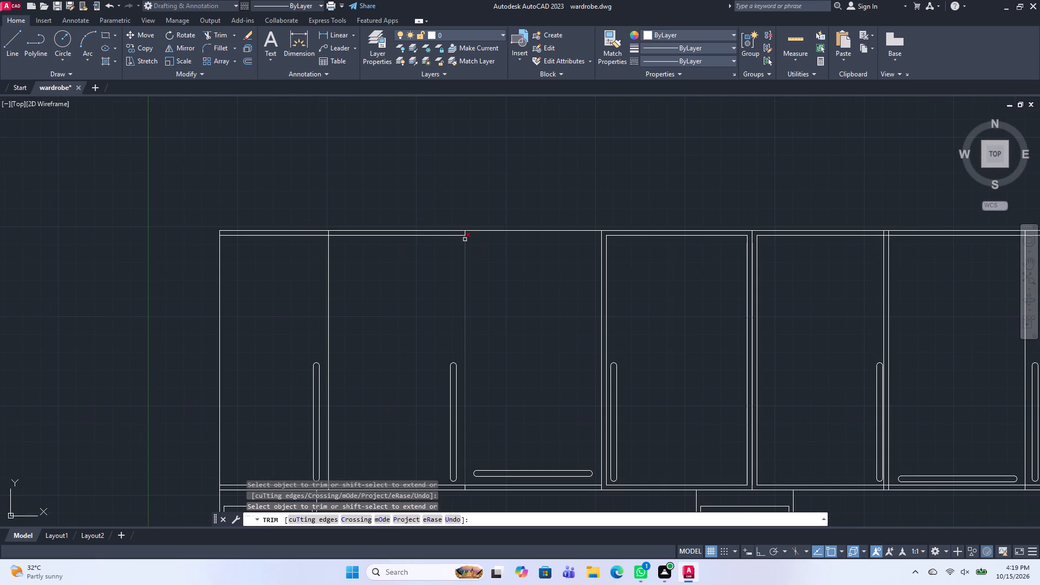
click(456, 237)
click(305, 236)
Trim away the inner bottom line across the first three panels.
middle_drag(550, 448, 521, 326)
scroll(241, 365, up, 2)
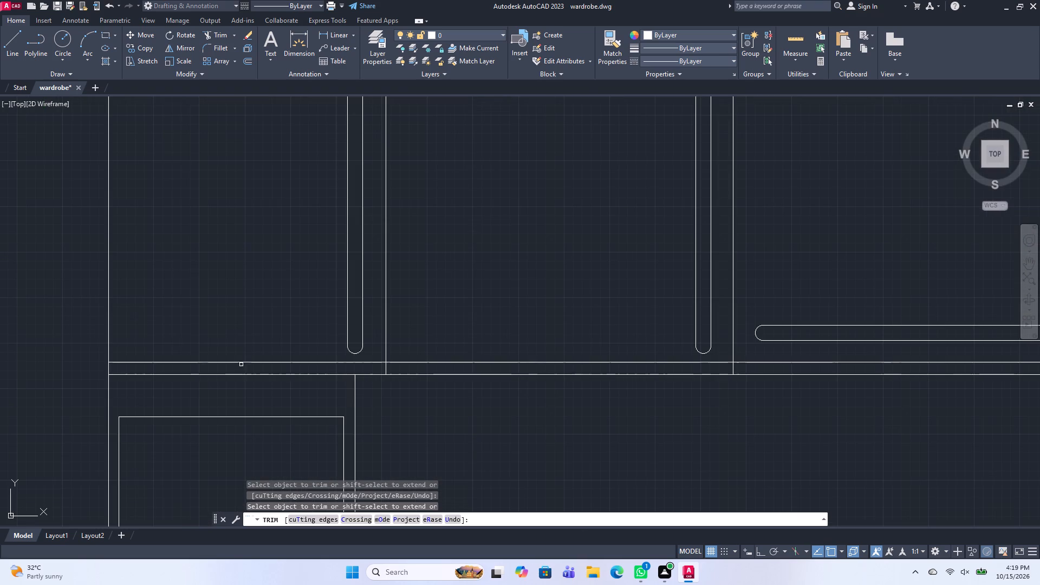
click(242, 362)
click(443, 360)
click(443, 367)
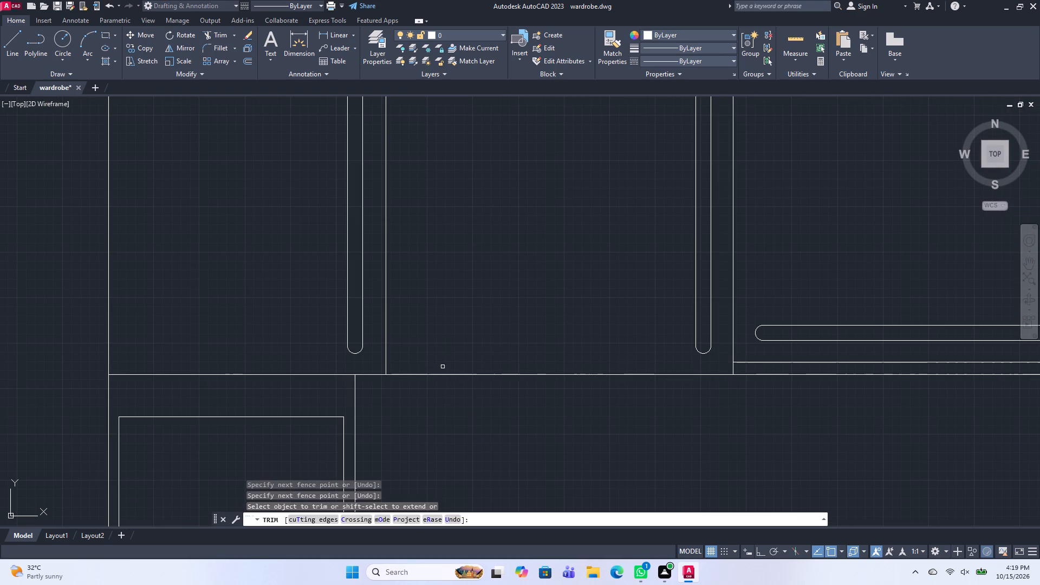
scroll(764, 362, down, 2)
middle_drag(823, 440, 650, 484)
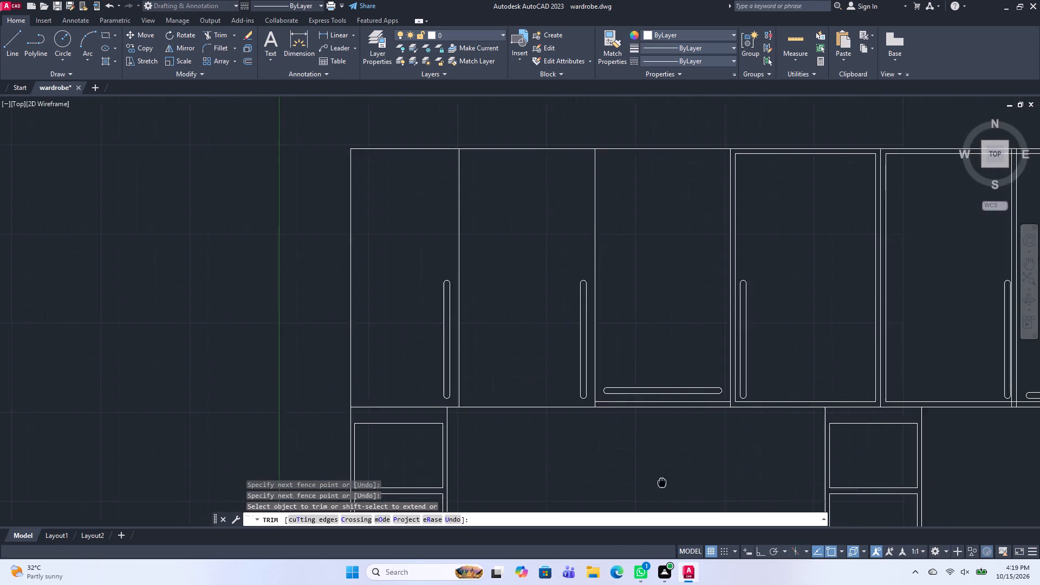
middle_drag(650, 484, 631, 486)
scroll(691, 396, up, 2)
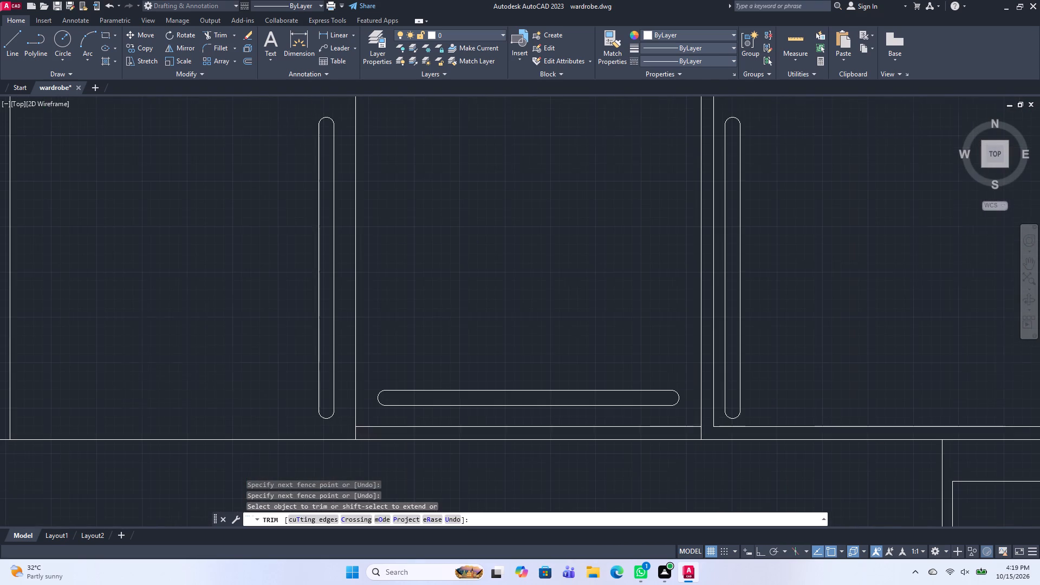
click(687, 429)
click(687, 419)
Trim the inner bottom line across the sixth panel and the overlapping line ends at the fifth panel's lower-right corner.
scroll(817, 426, down, 3)
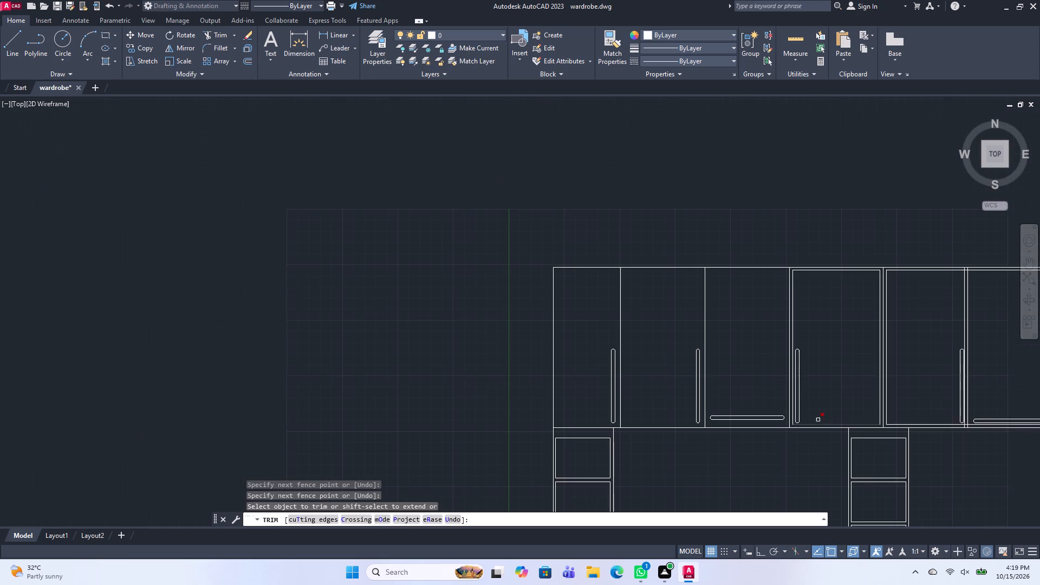
middle_drag(847, 393, 493, 440)
middle_drag(662, 455, 615, 406)
scroll(587, 422, up, 4)
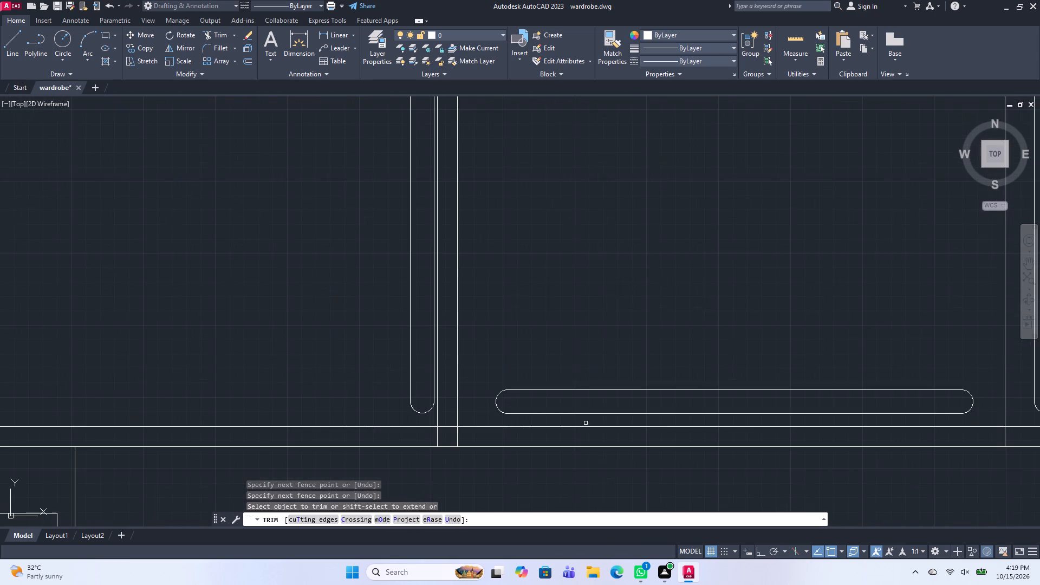
click(476, 427)
click(446, 427)
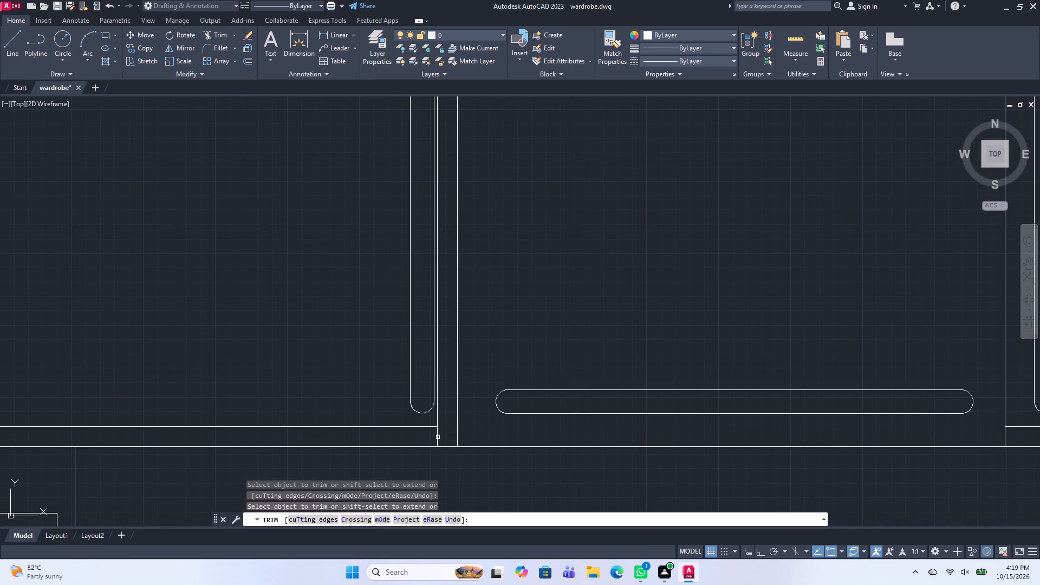
click(438, 437)
Trim the overlapping offset line ends at the fifth panel's upper-right corner.
scroll(497, 357, down, 3)
middle_drag(560, 313, 556, 406)
scroll(484, 357, up, 3)
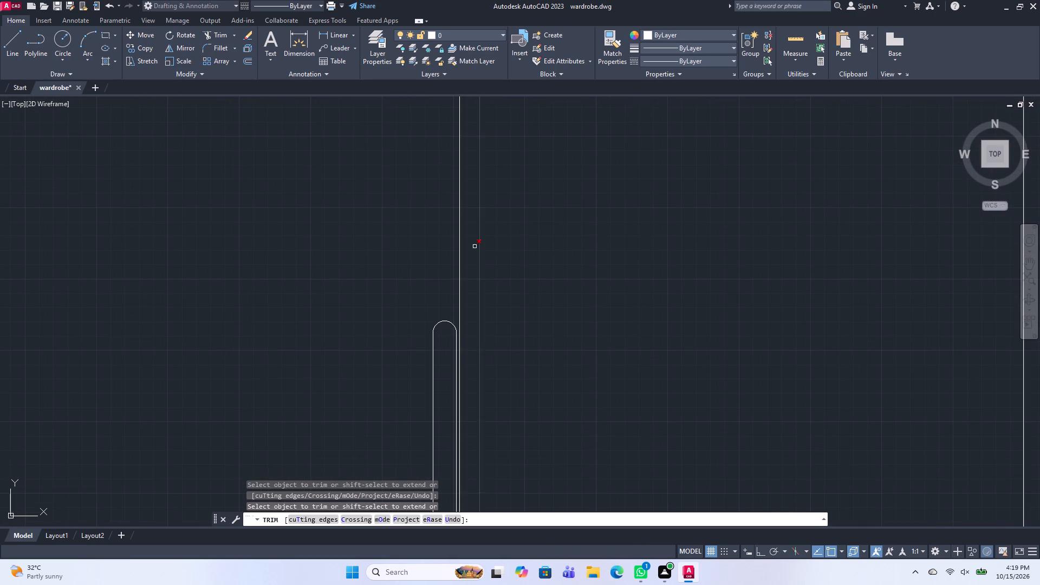
middle_drag(491, 252, 600, 502)
scroll(559, 268, down, 3)
scroll(547, 203, up, 2)
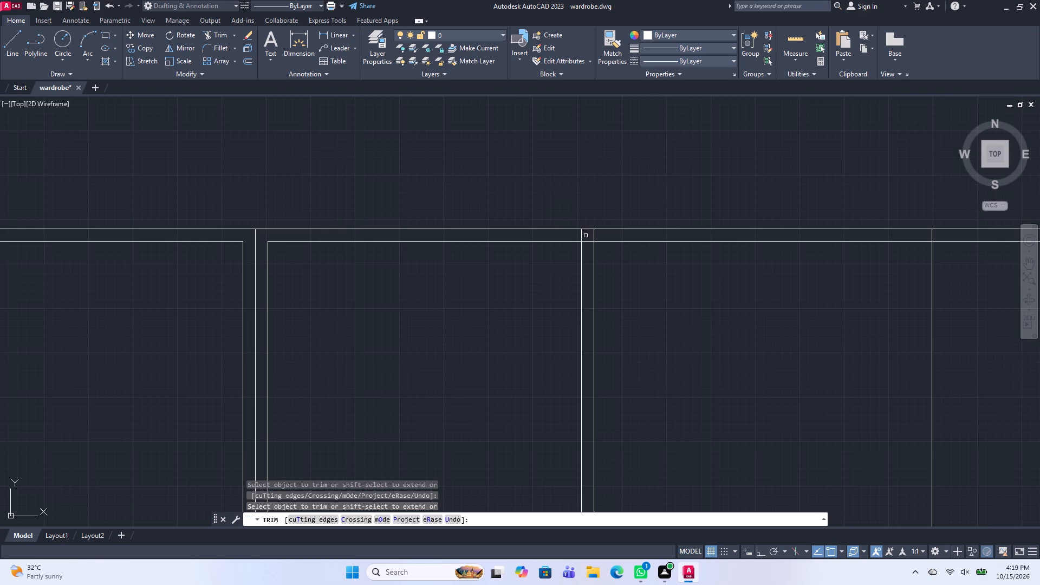
click(581, 234)
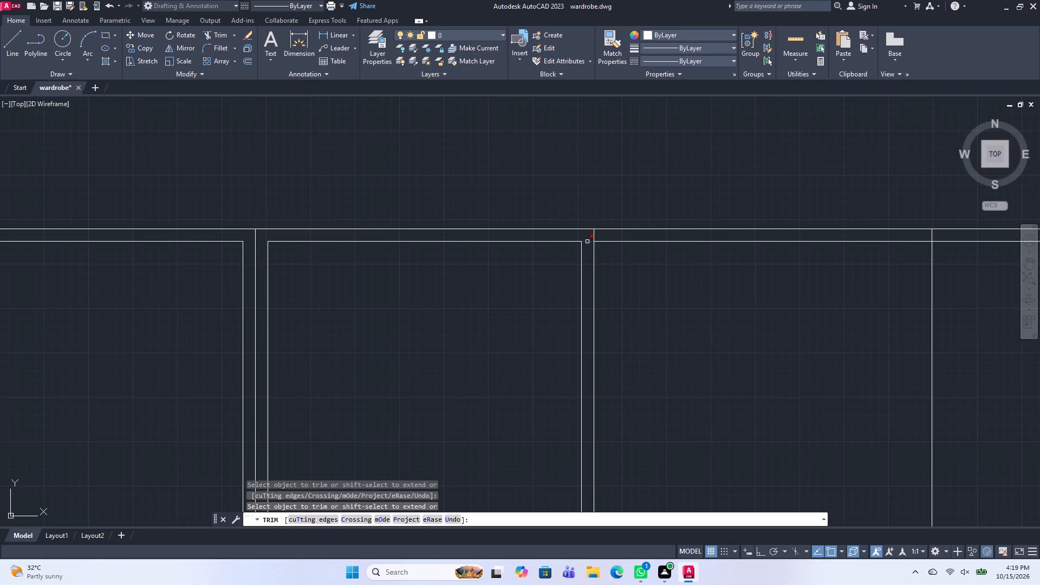
click(587, 242)
Trim away the inner top line across the sixth, seventh and eighth panels.
scroll(690, 303, down, 4)
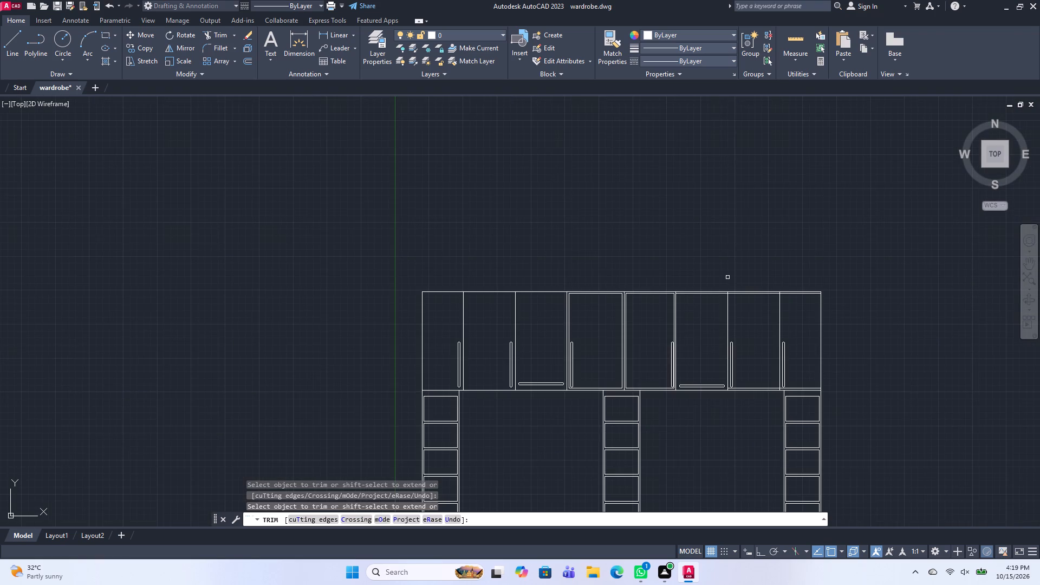
scroll(734, 309, up, 3)
click(712, 242)
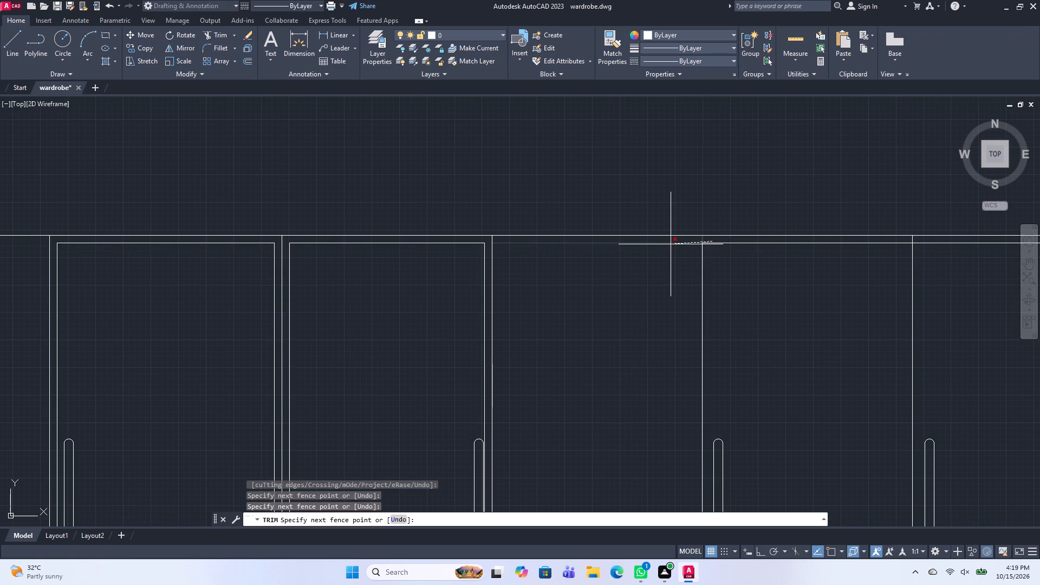
click(730, 247)
click(680, 244)
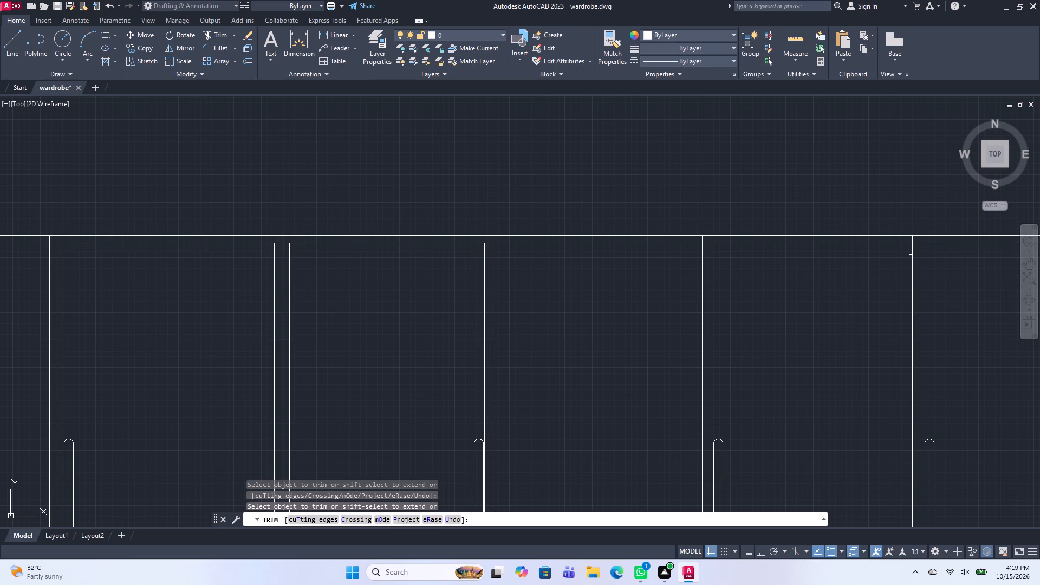
click(919, 243)
Trim away the inner bottom line across the seventh and eighth panels and finish trimming.
scroll(817, 313, down, 3)
scroll(840, 375, up, 2)
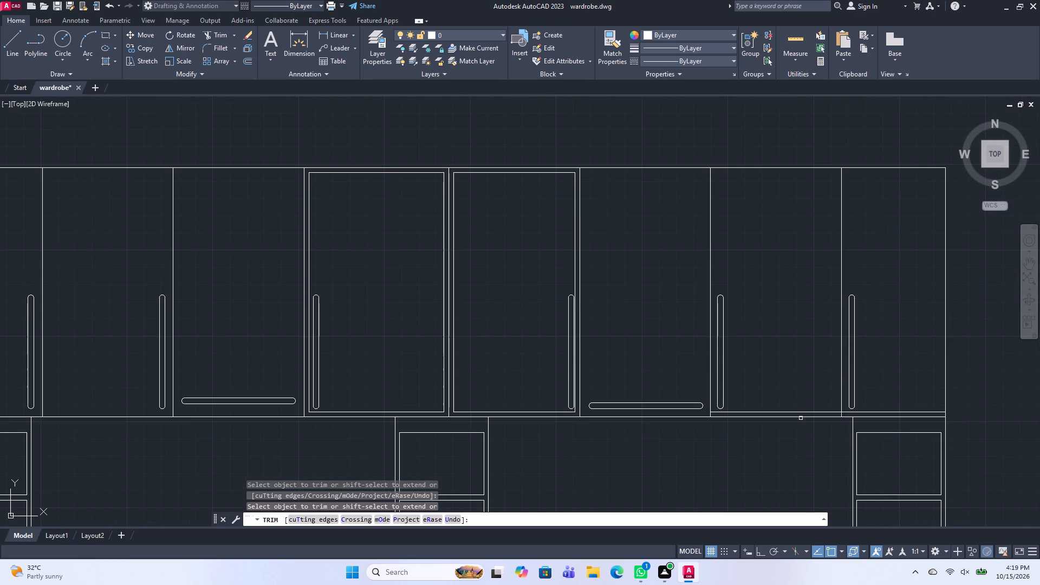
click(795, 411)
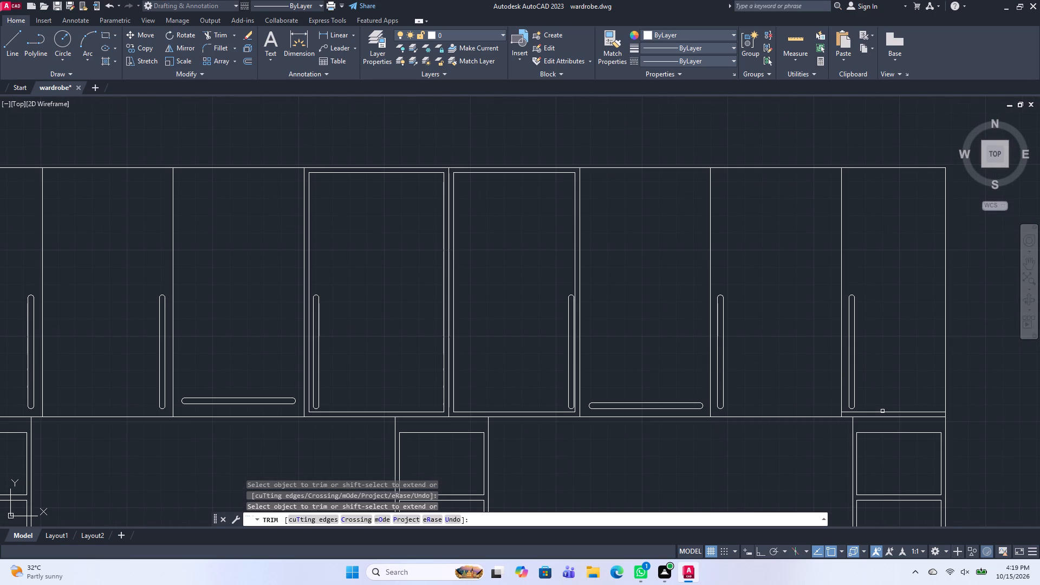
click(882, 412)
key(space)
Move the fifth panel's handle sides and top arc a little left, clear of the inset frame's right edge.
scroll(593, 363, up, 4)
scroll(488, 439, down, 3)
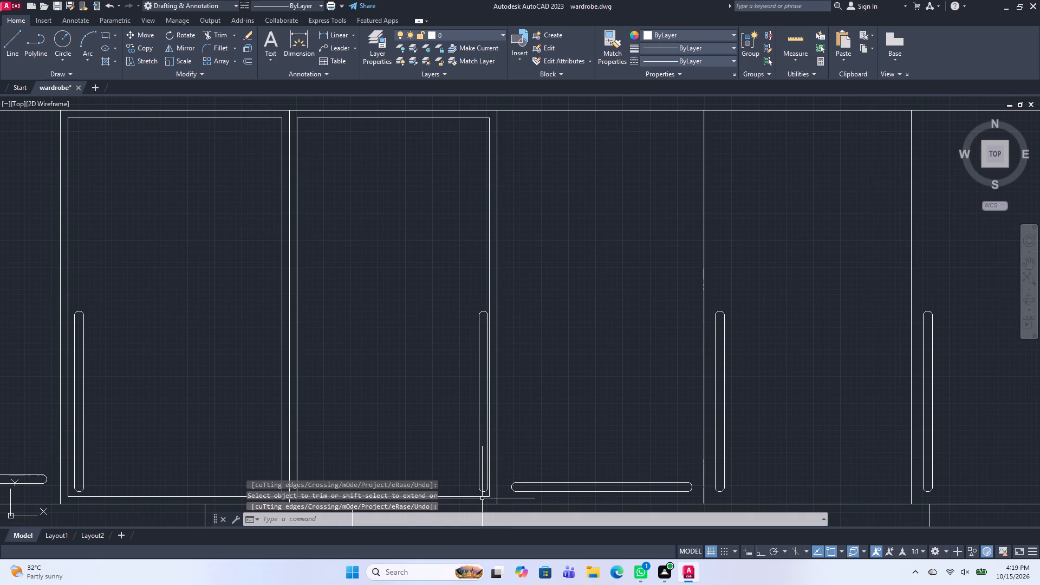
scroll(480, 499, up, 2)
click(491, 487)
middle_drag(439, 244, 438, 338)
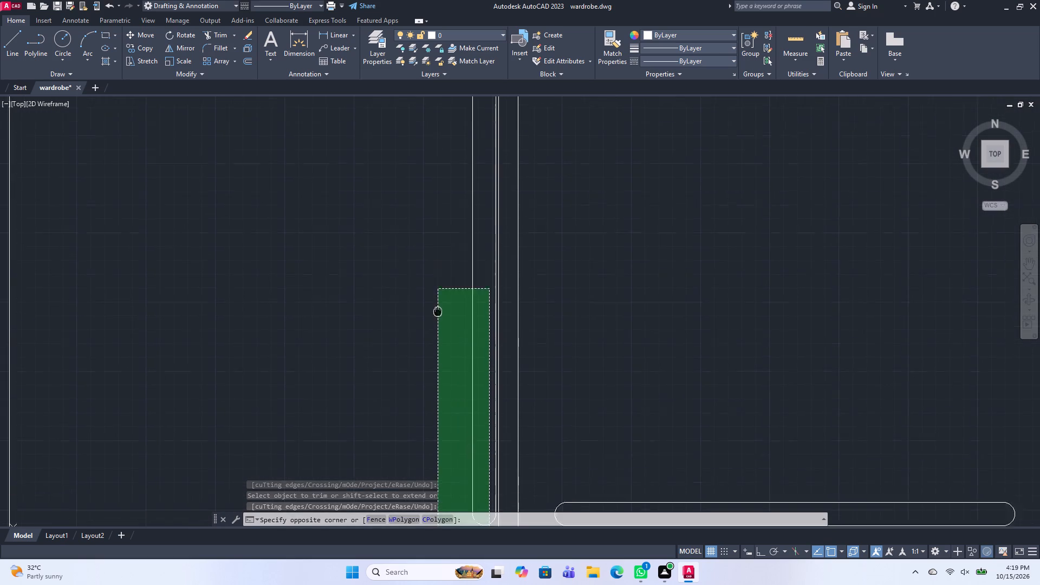
middle_drag(438, 338, 436, 400)
click(427, 159)
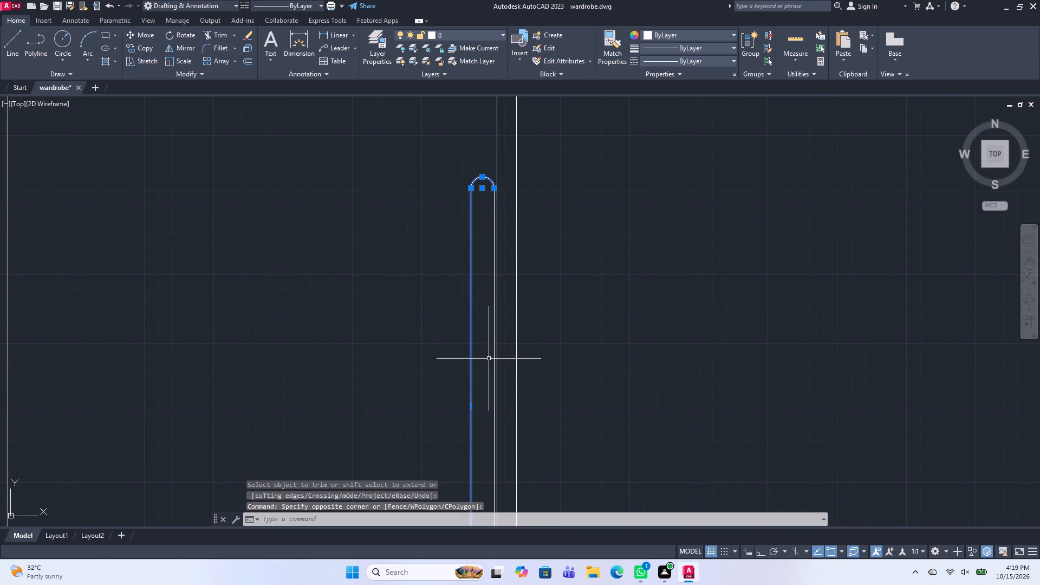
click(493, 357)
middle_drag(575, 374, 539, 268)
text(m)
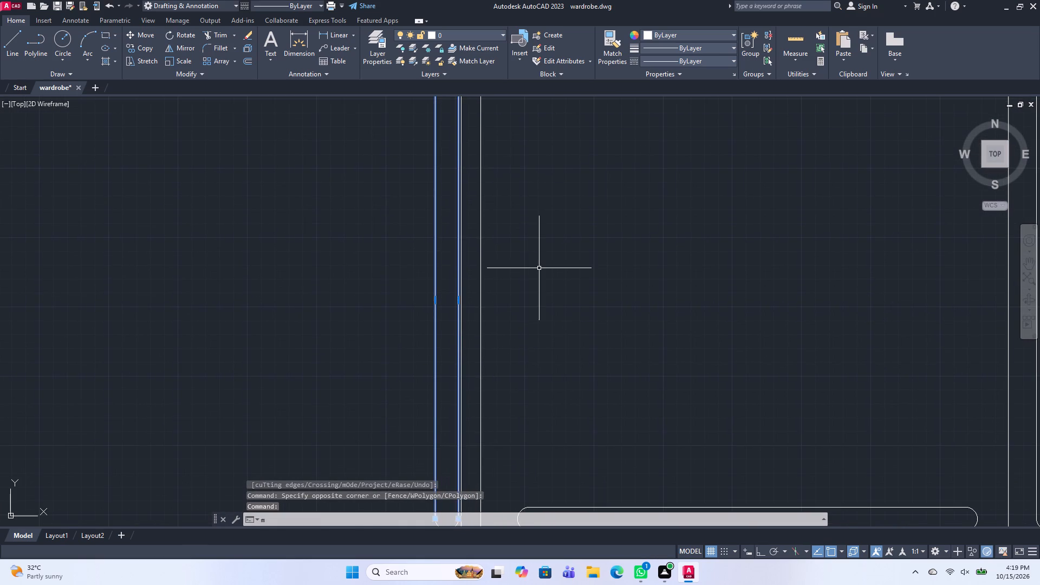
key(space)
click(448, 306)
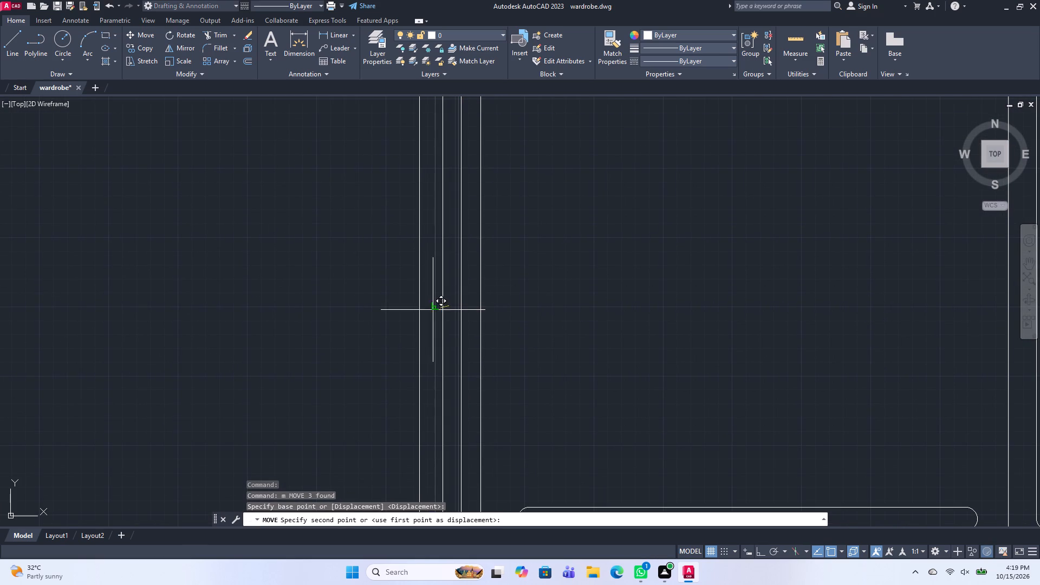
click(429, 307)
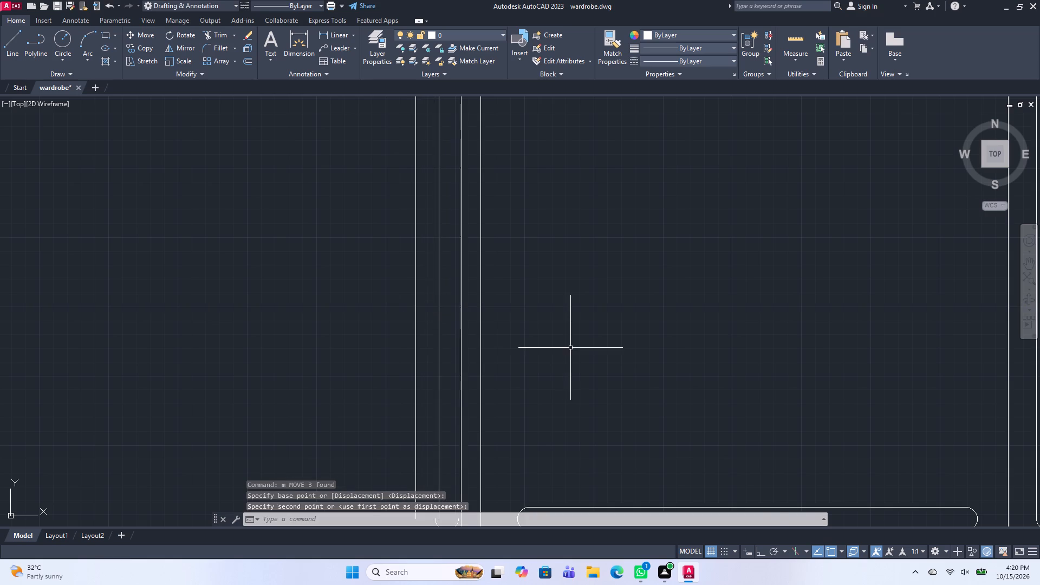
Move the fifth panel handle's bottom arc left onto the ends of the shifted side lines to close the handle.
scroll(570, 348, down, 3)
middle_drag(650, 379, 643, 359)
scroll(552, 368, up, 2)
scroll(502, 379, up, 3)
drag(502, 385, 492, 390)
click(426, 404)
key(m)
key(space)
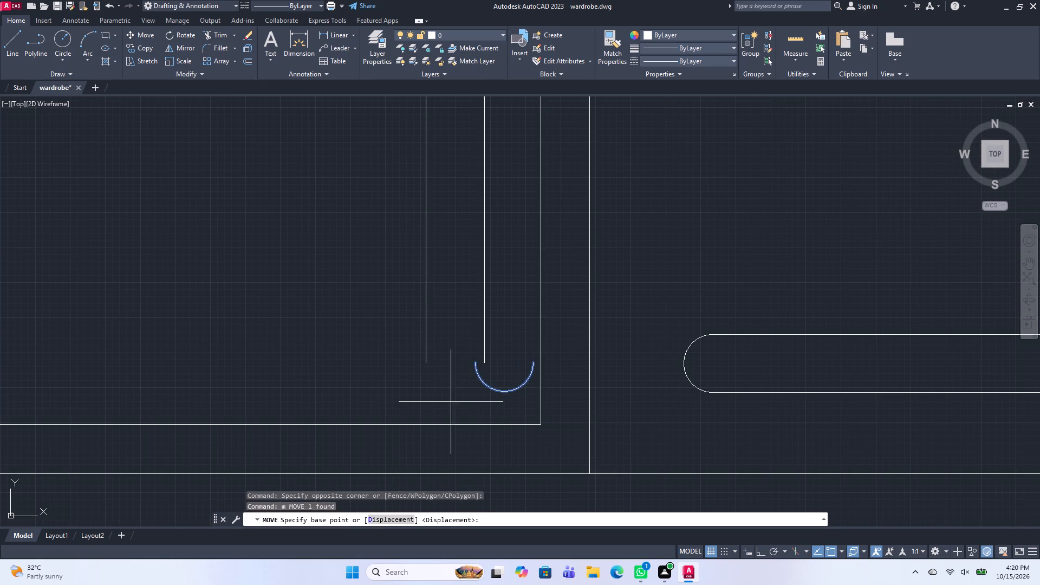
click(534, 362)
click(484, 363)
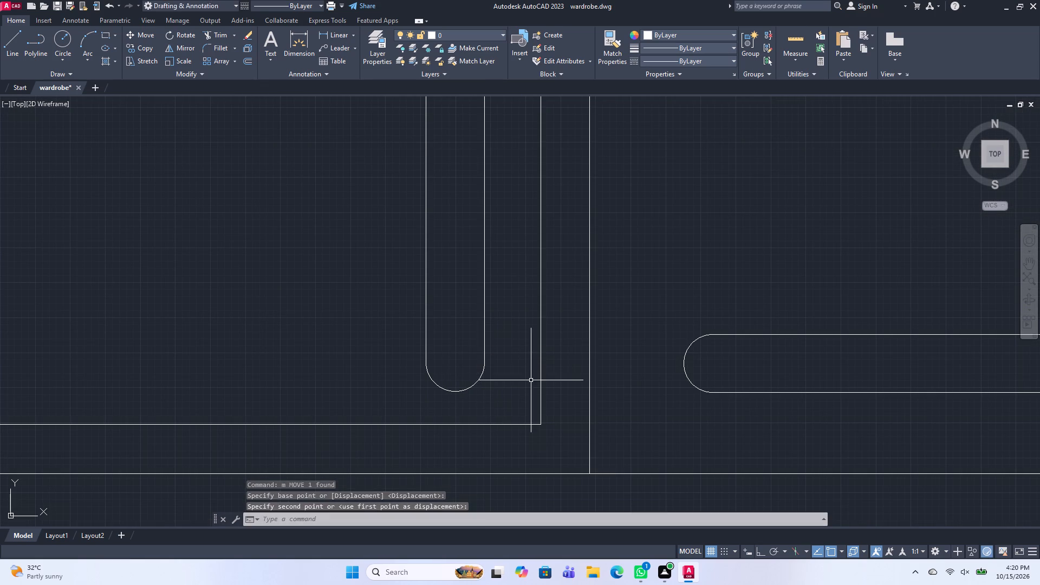
key(space)
scroll(528, 376, down, 3)
scroll(594, 376, down, 2)
middle_drag(599, 356, 584, 375)
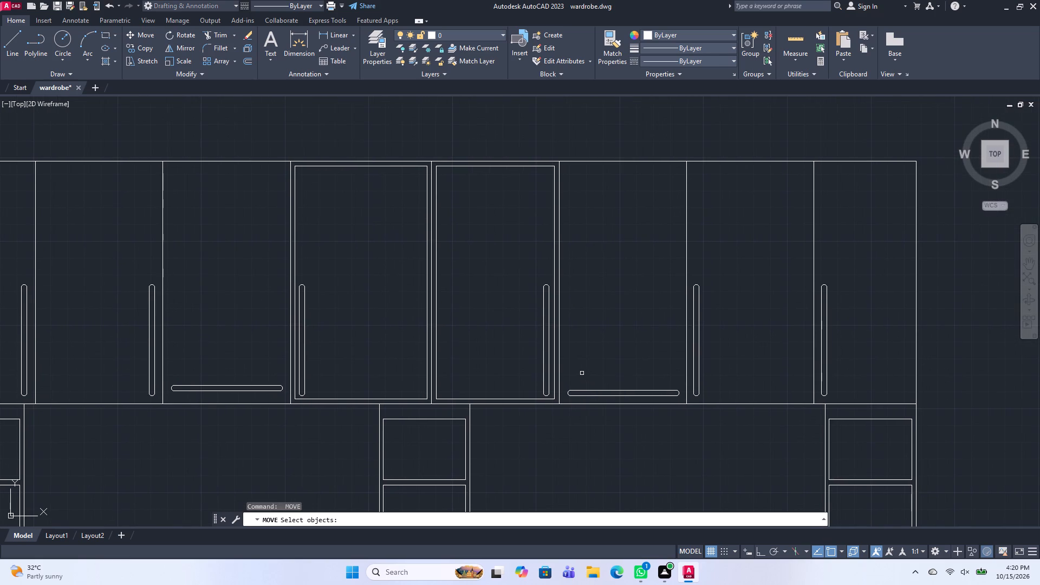
key(Escape)
Save the drawing.
key(ctrl+s)
Draw a horizontal line across the top of the opening between the first and second rectangle strips.
scroll(501, 357, down, 2)
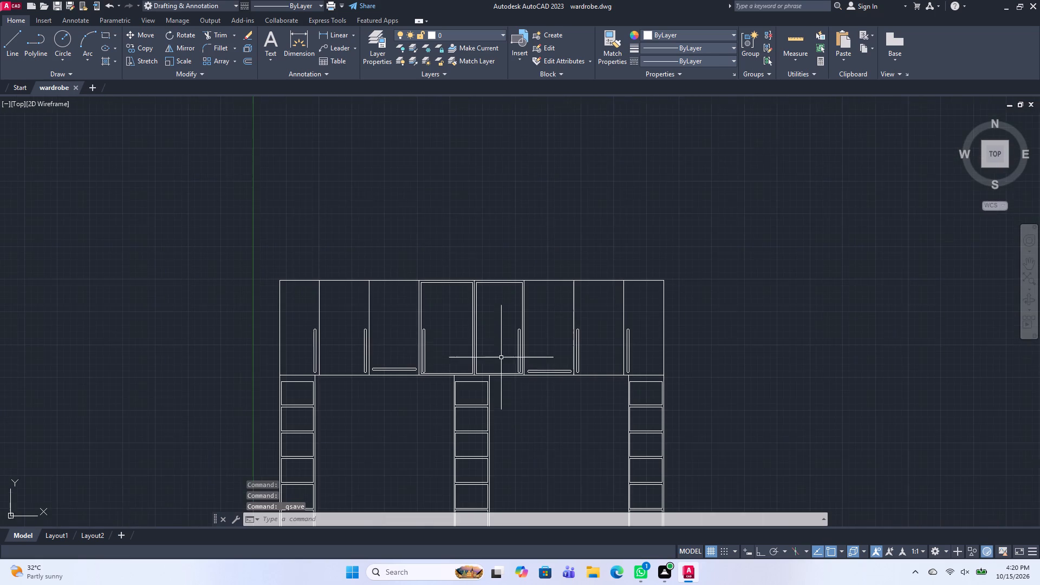
middle_drag(515, 401, 542, 380)
scroll(467, 362, up, 2)
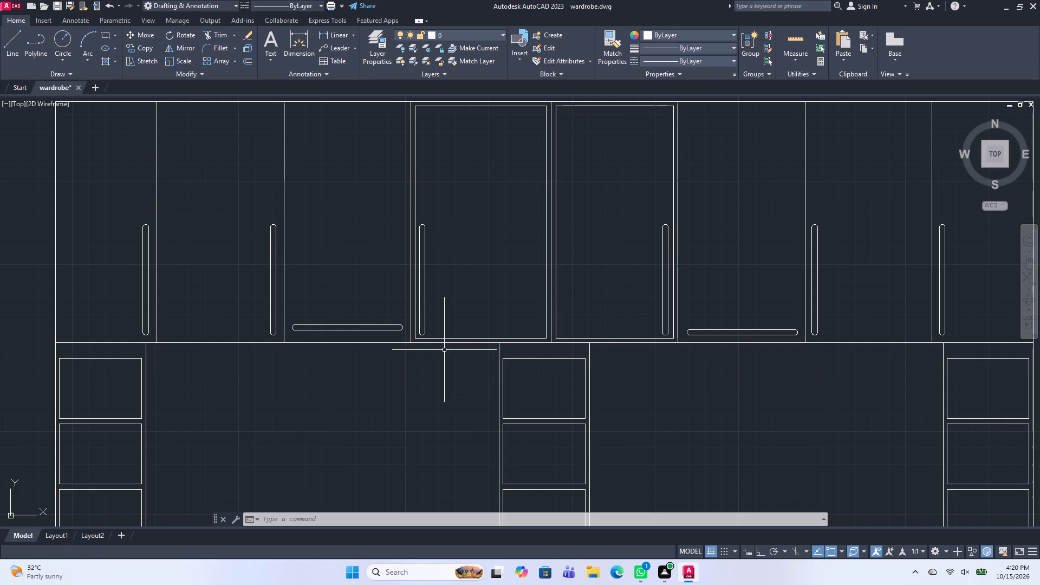
scroll(333, 378, down, 2)
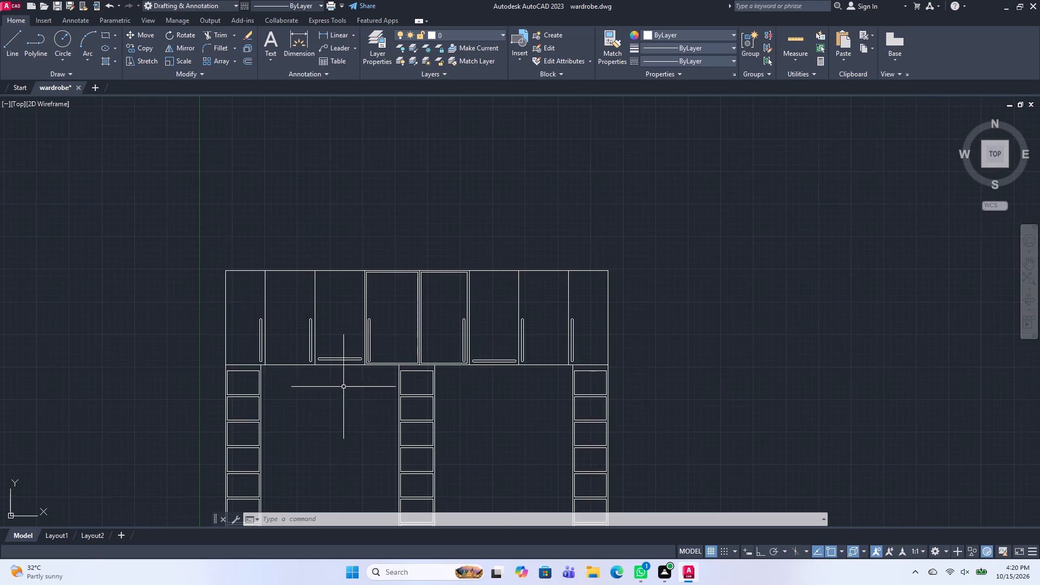
middle_drag(346, 423, 364, 317)
text(l)
key(space)
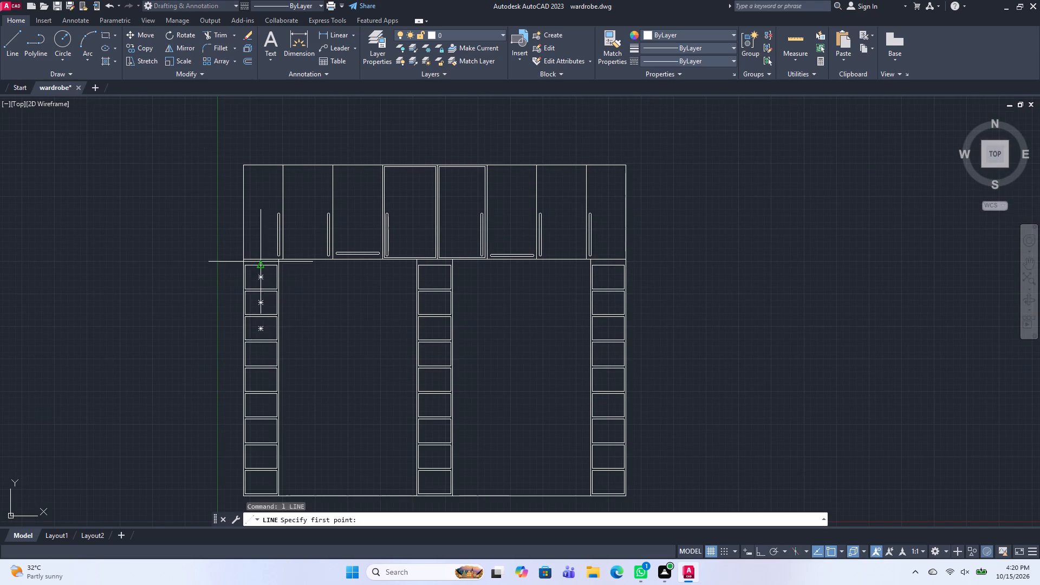
scroll(262, 261, up, 2)
click(303, 260)
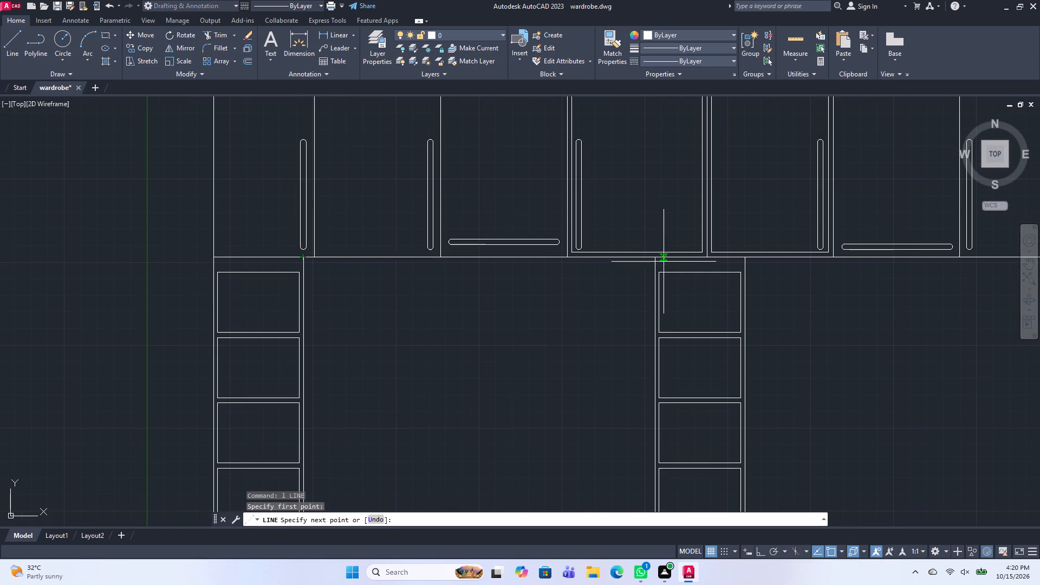
click(653, 256)
key(space)
With Ortho turned on, draw a vertical line from the midpoint of that top line down past the wardrobe's bottom edge.
text(l)
key(space)
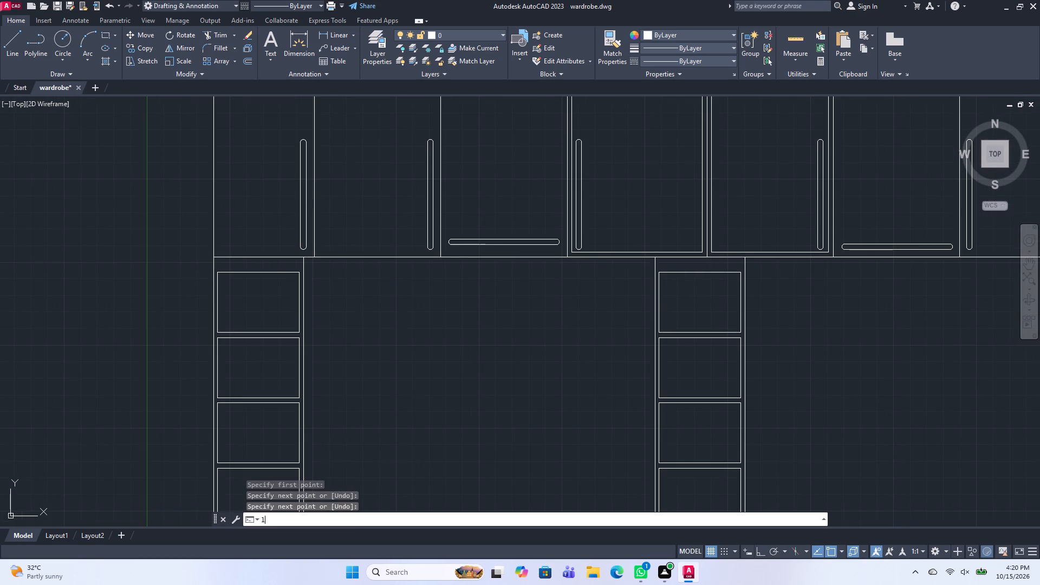
click(477, 259)
middle_drag(472, 450, 473, 450)
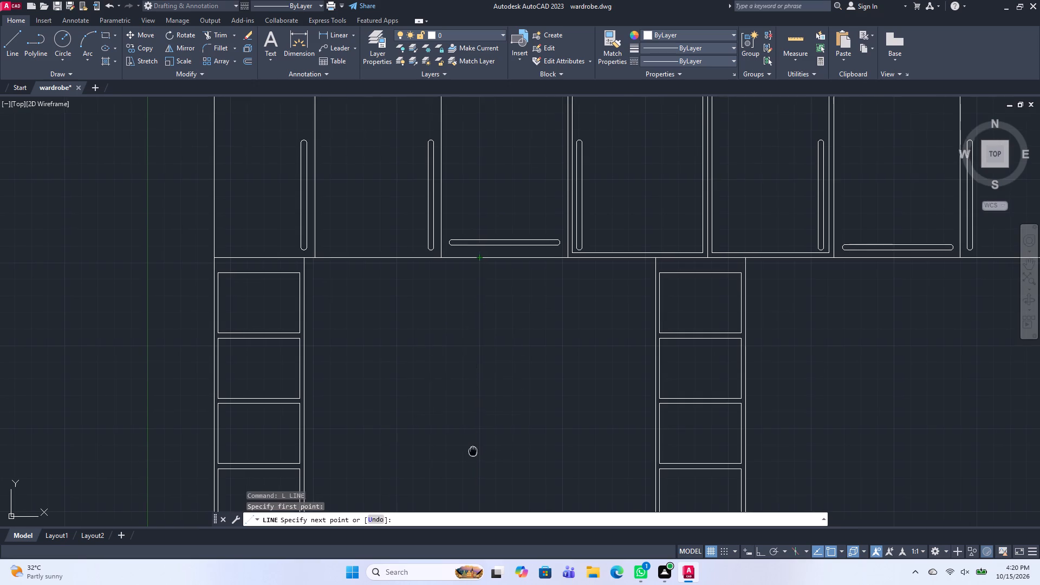
middle_drag(473, 450, 473, 287)
scroll(476, 293, down, 2)
middle_drag(478, 356, 473, 279)
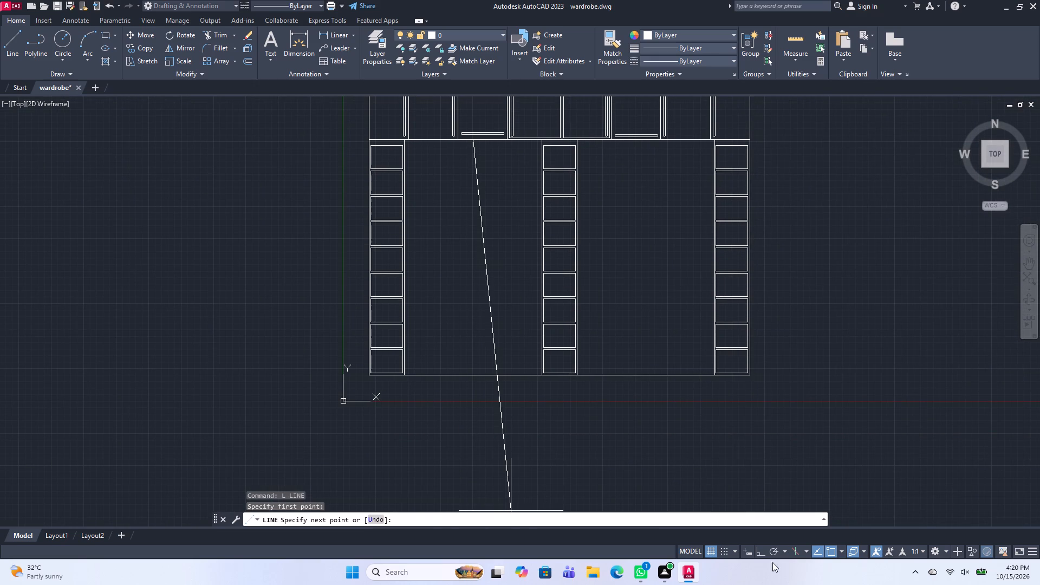
click(764, 557)
click(478, 409)
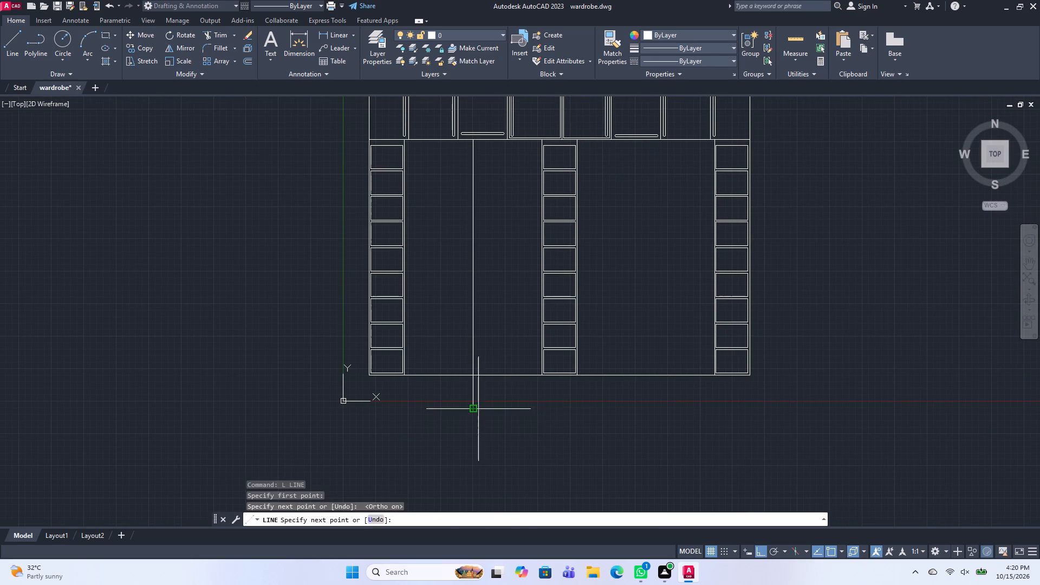
key(space)
Copy the vertical divider into the second opening, using the first and second strips' lower-right corners as reference points.
click(482, 304)
click(449, 261)
text(co)
key(space)
scroll(408, 355, up, 2)
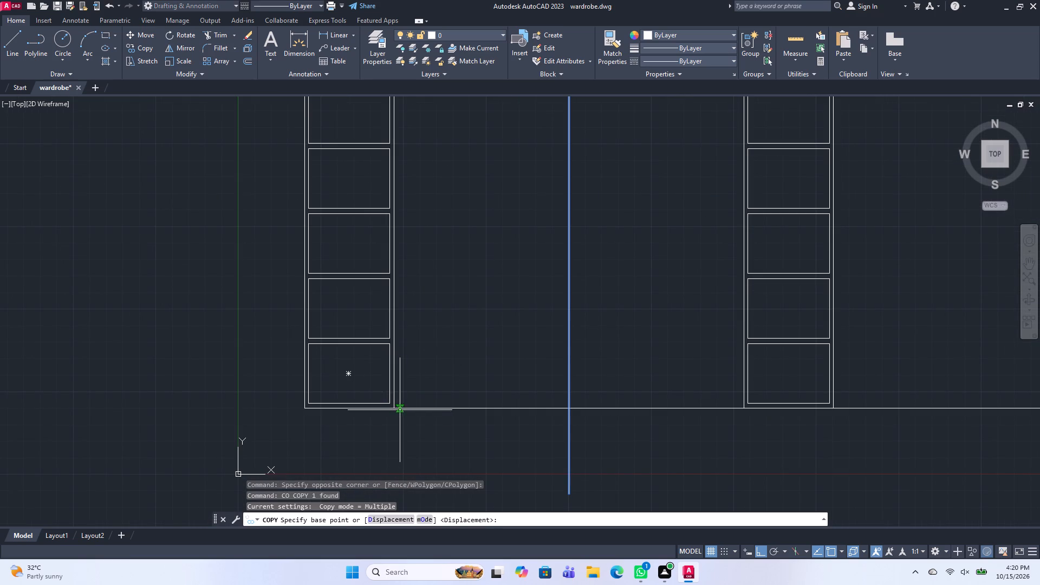
click(395, 407)
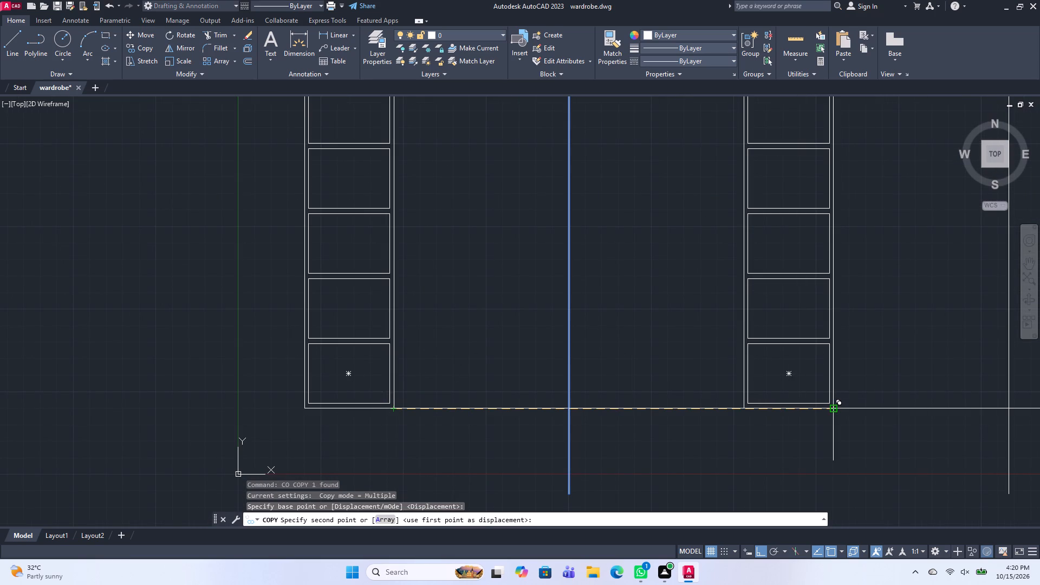
click(835, 406)
key(space)
Trim off the ends of both vertical dividers that extend below the wardrobe's bottom edge.
key(t)
text(r)
key(space)
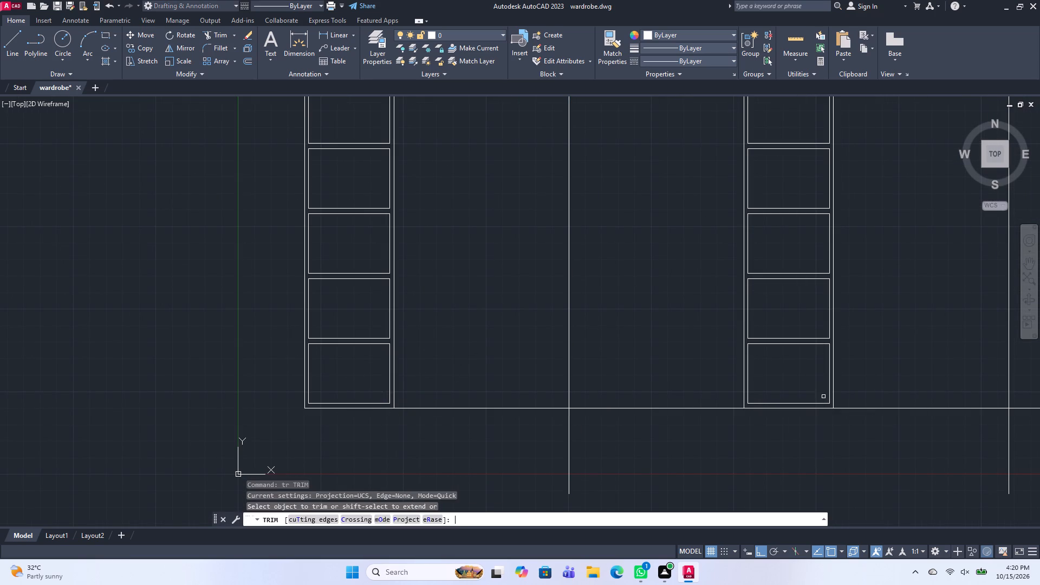
drag(640, 420, 502, 445)
scroll(636, 452, down, 3)
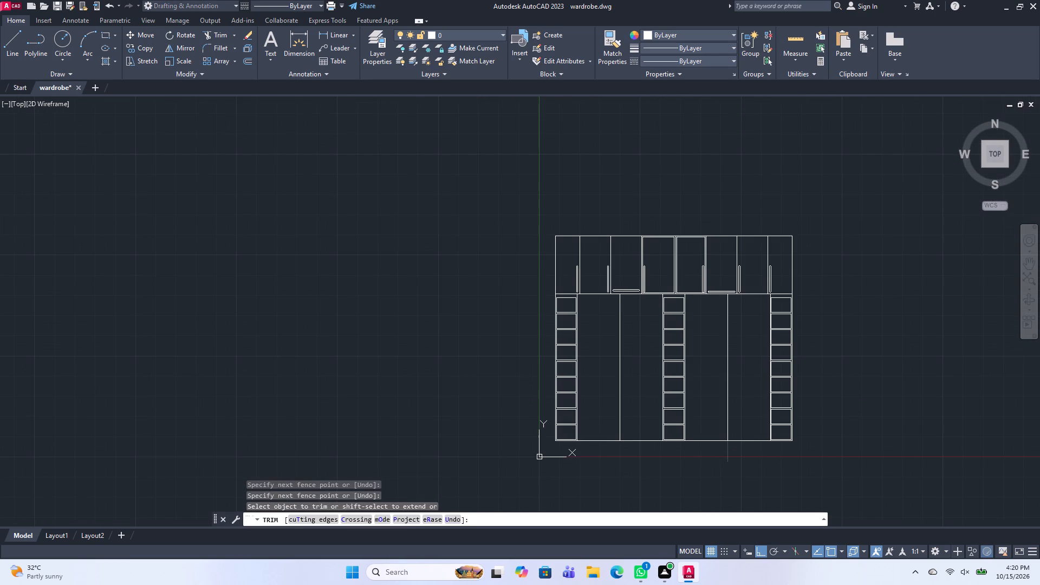
click(729, 457)
key(space)
scroll(634, 408, up, 2)
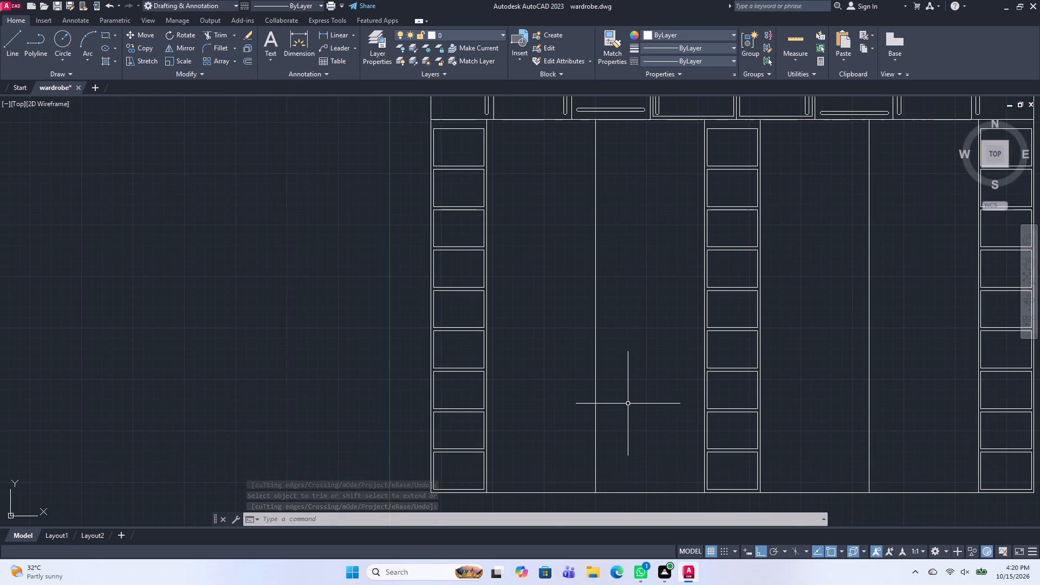
Draw a short horizontal line extending right from the midpoint of the first opening's vertical divider.
text(l)
key(space)
click(596, 305)
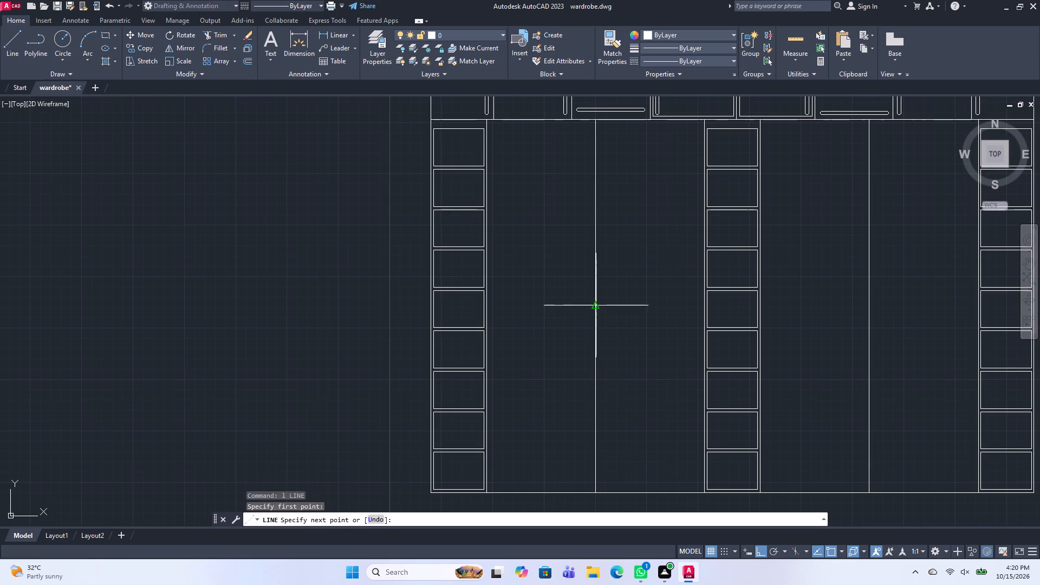
click(629, 305)
key(space)
Offset the short horizontal line upward with the Through option, picking a point along the divider above it.
key(o)
key(space)
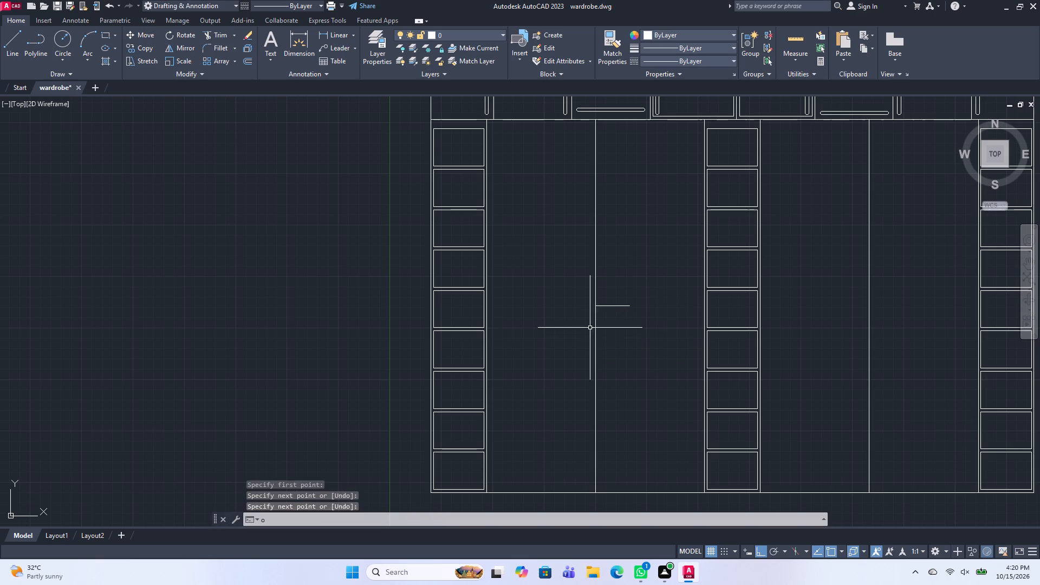
key(t)
key(space)
click(608, 305)
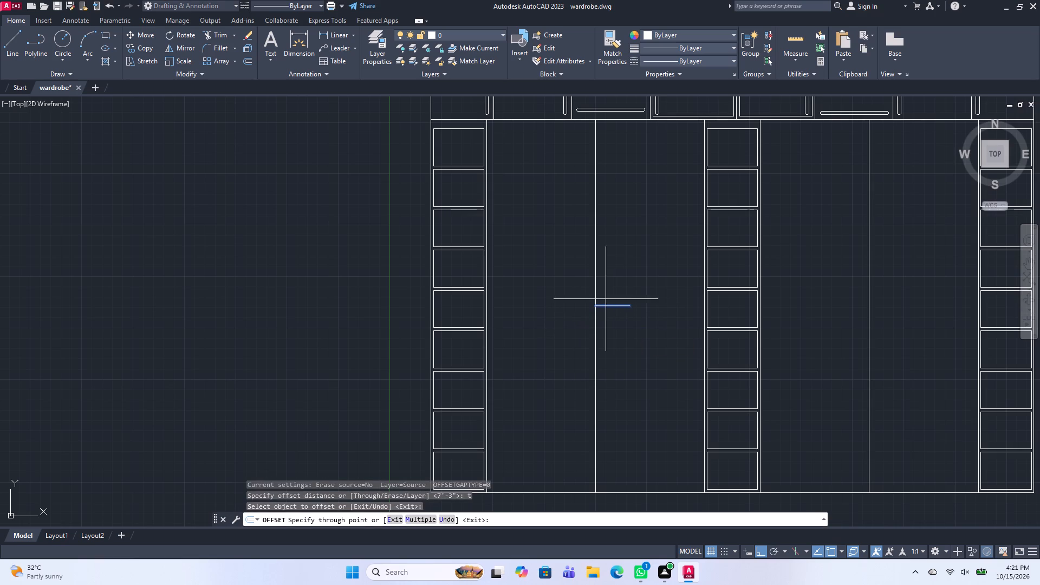
click(599, 246)
key(space)
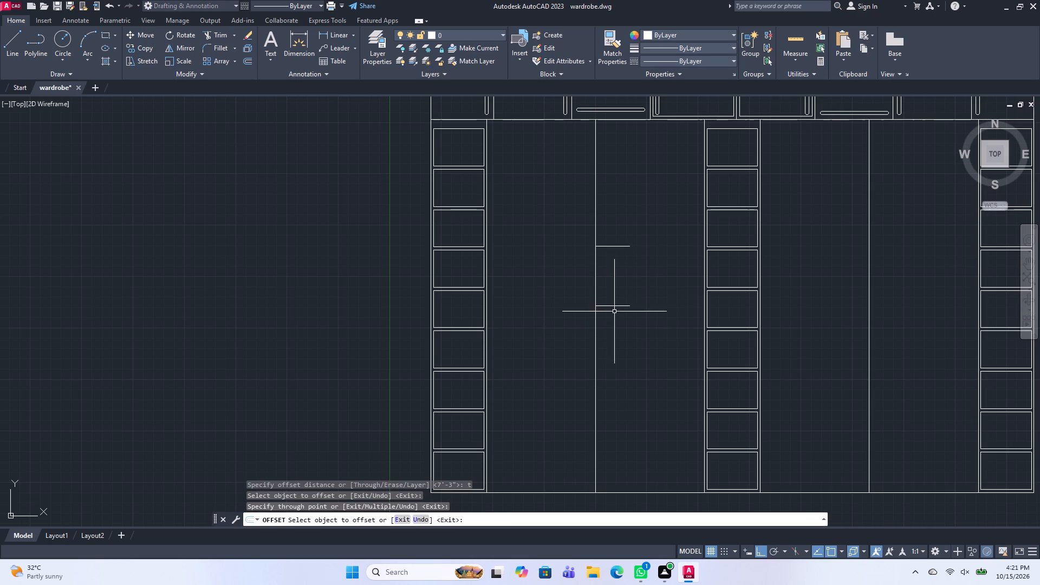
Offset the middle short line downward by the distance between the two short lines.
key(space)
click(595, 308)
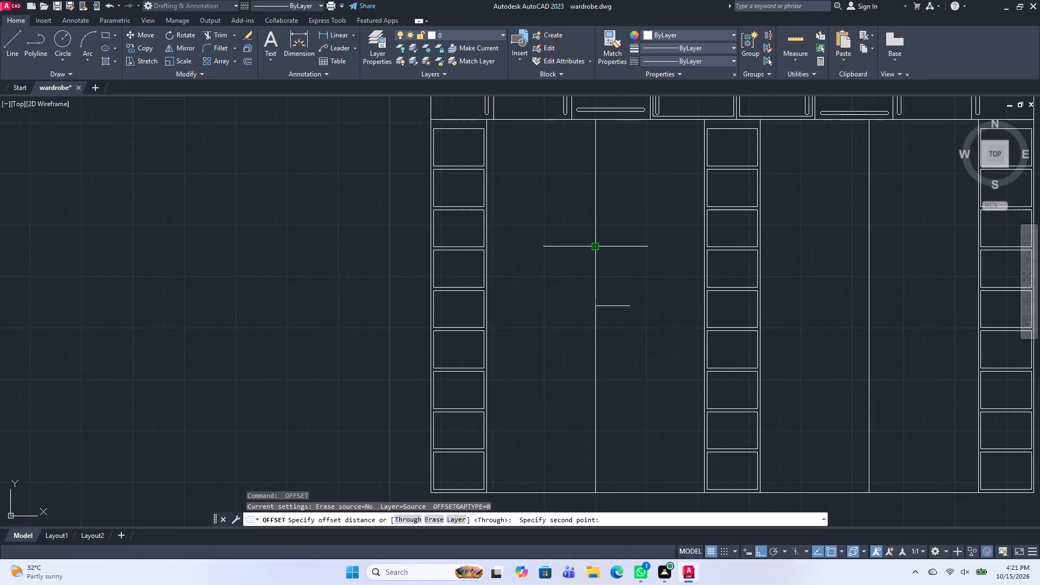
click(594, 246)
click(622, 307)
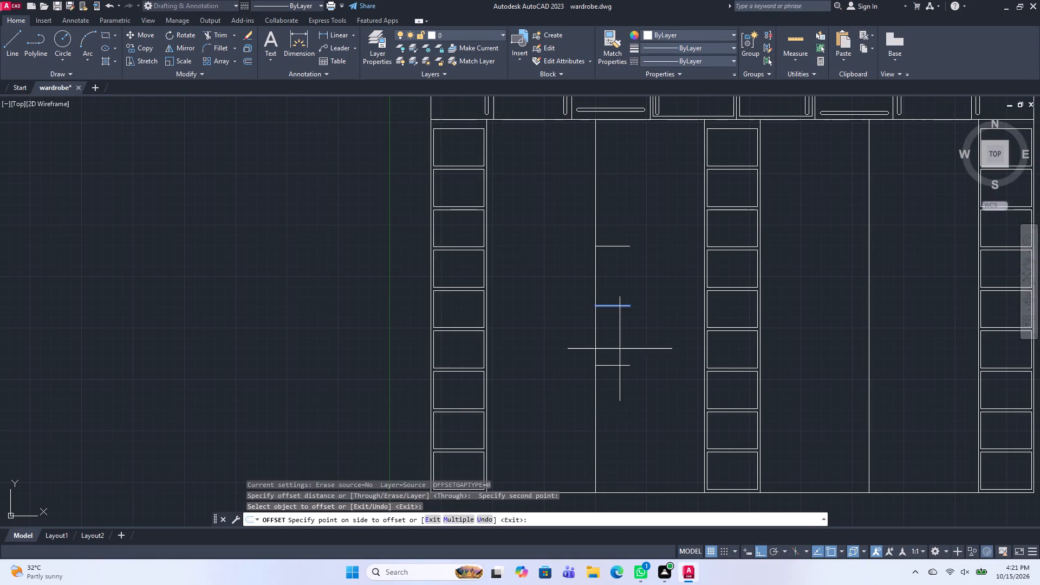
click(620, 350)
key(space)
Draw a circle centred where the lowest short line meets the divider, with its radius reaching that line's right end.
key(c)
key(space)
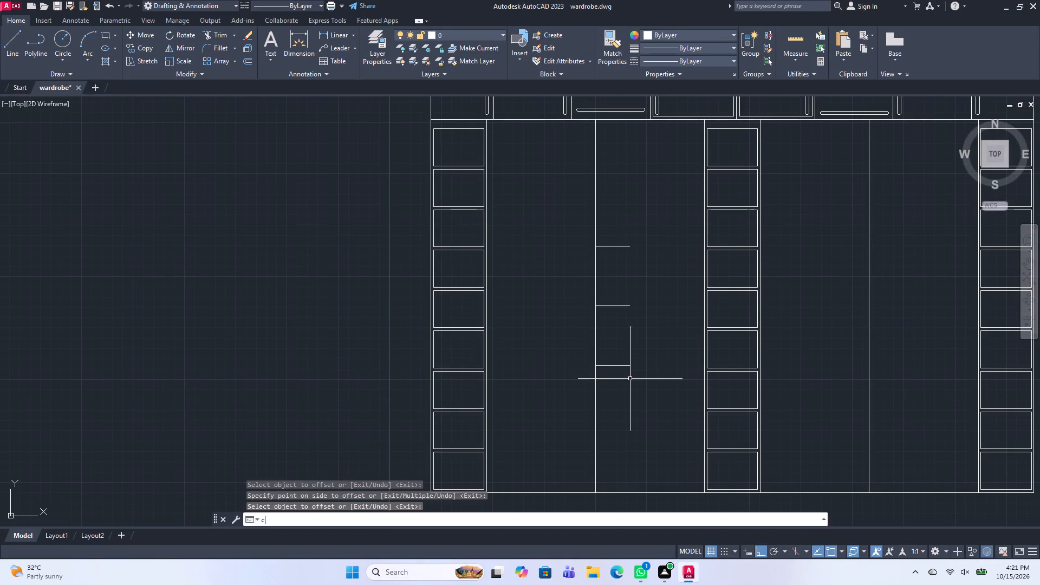
click(595, 367)
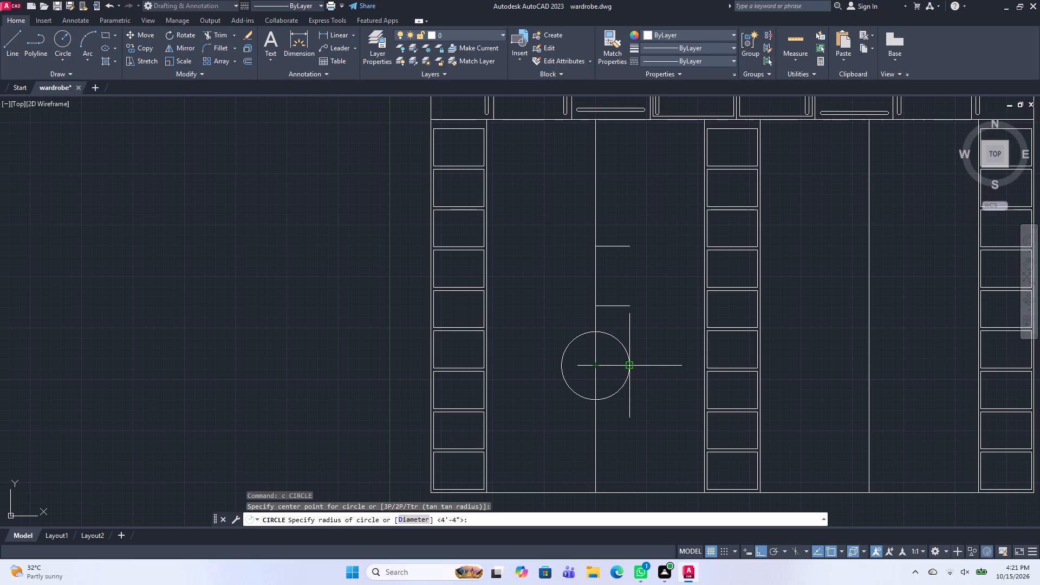
click(630, 366)
key(Escape)
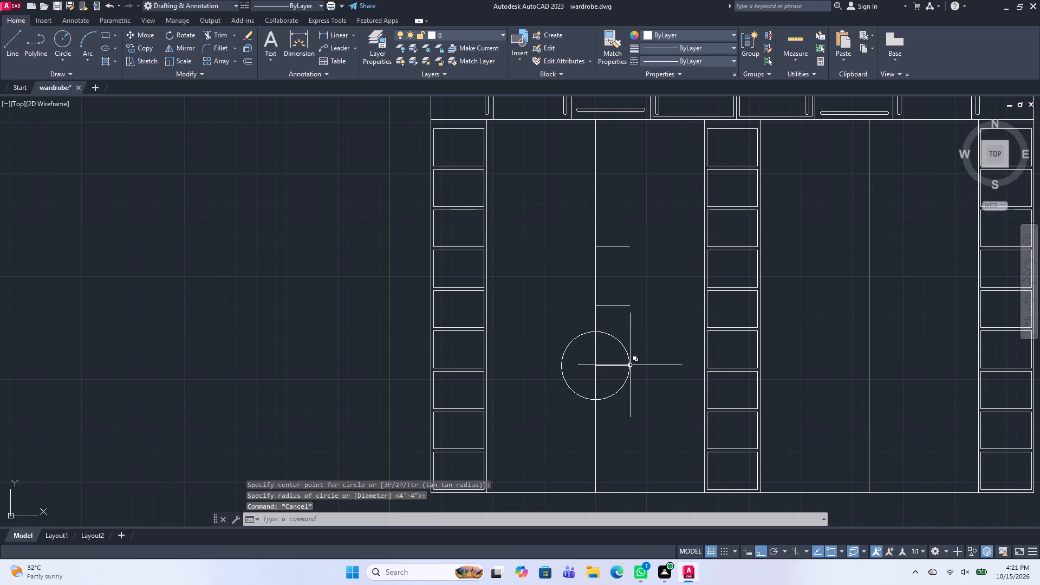
Trim the circle so that only its lower-right quarter arc remains.
text(tr)
key(space)
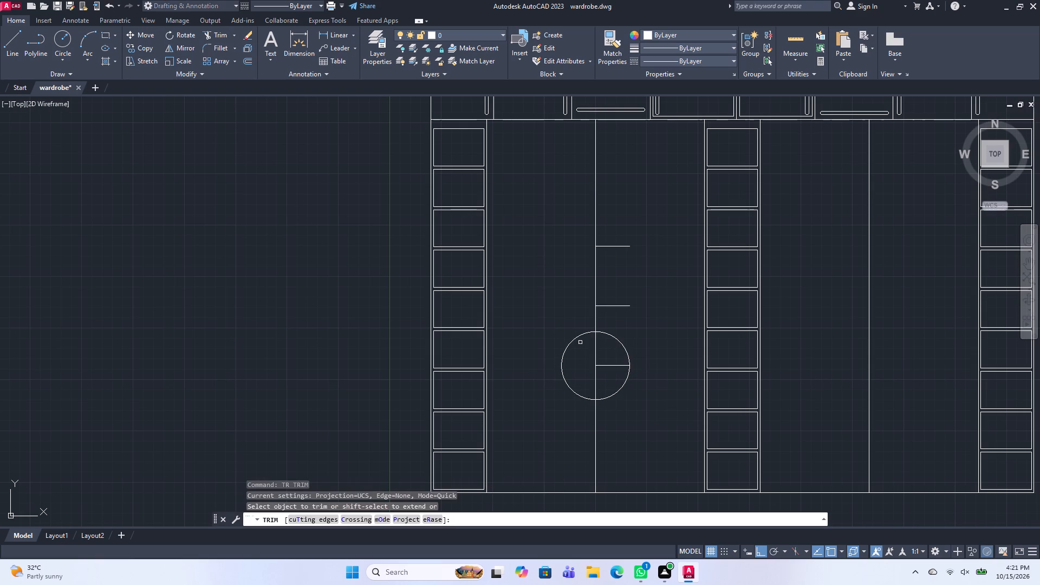
drag(580, 342, 573, 293)
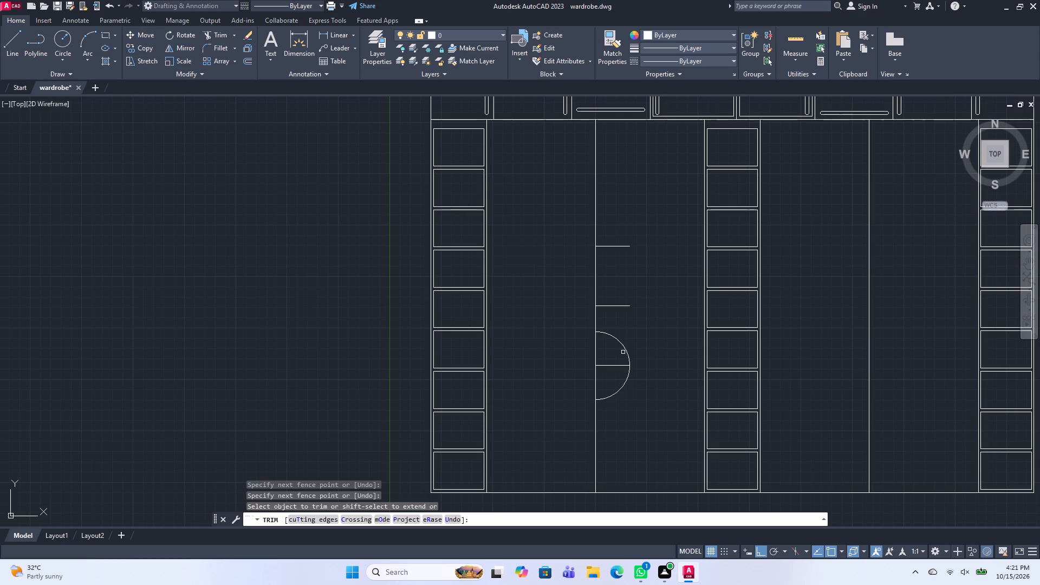
click(621, 344)
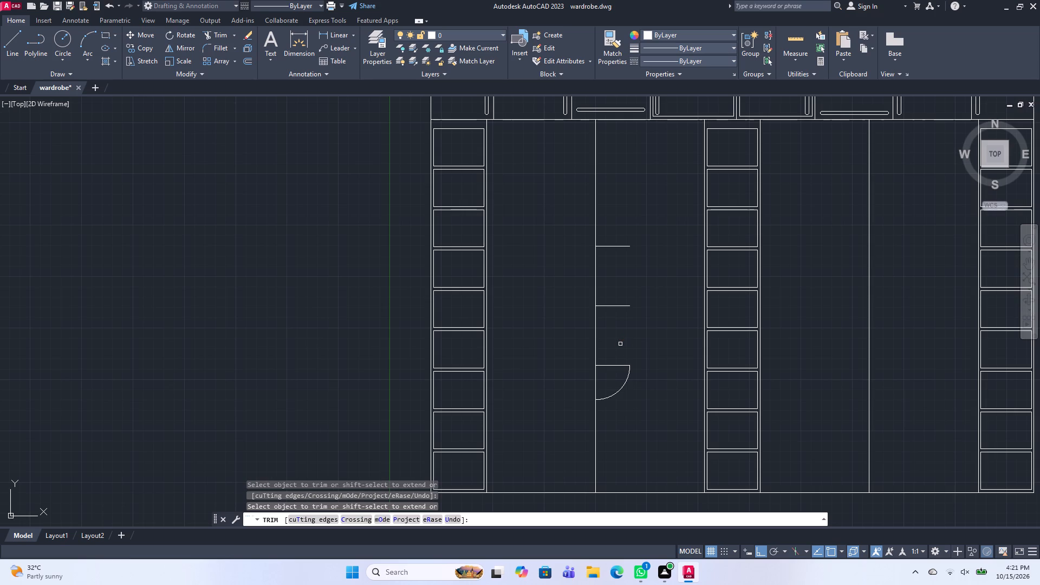
key(Escape)
Draw a vertical line from the quarter arc's right end up to the opening's top line.
text(l)
key(space)
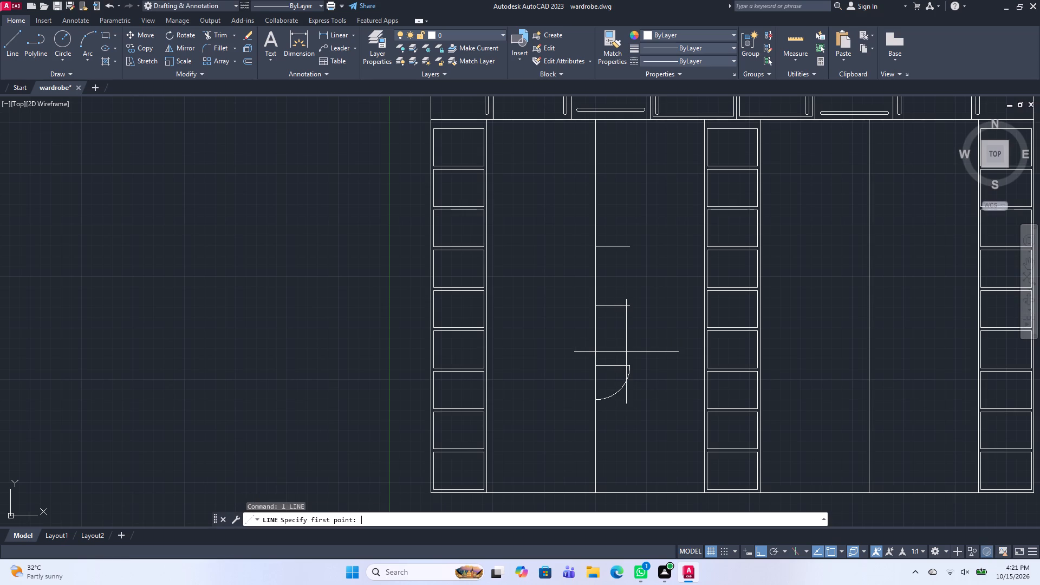
click(629, 365)
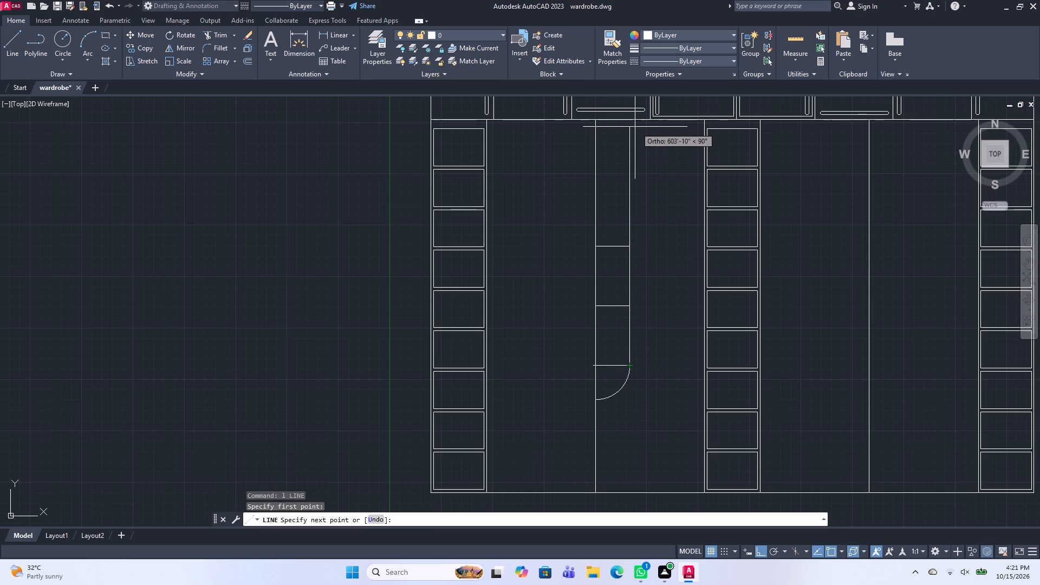
click(629, 120)
key(space)
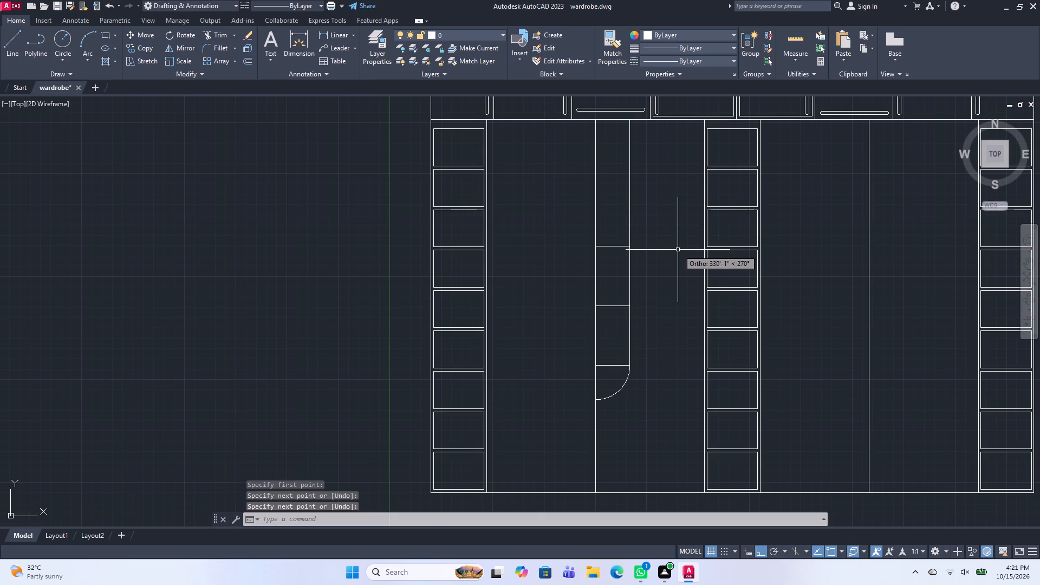
Delete the lowest short horizontal line above the quarter arc.
middle_drag(610, 354, 603, 341)
click(606, 354)
click(604, 346)
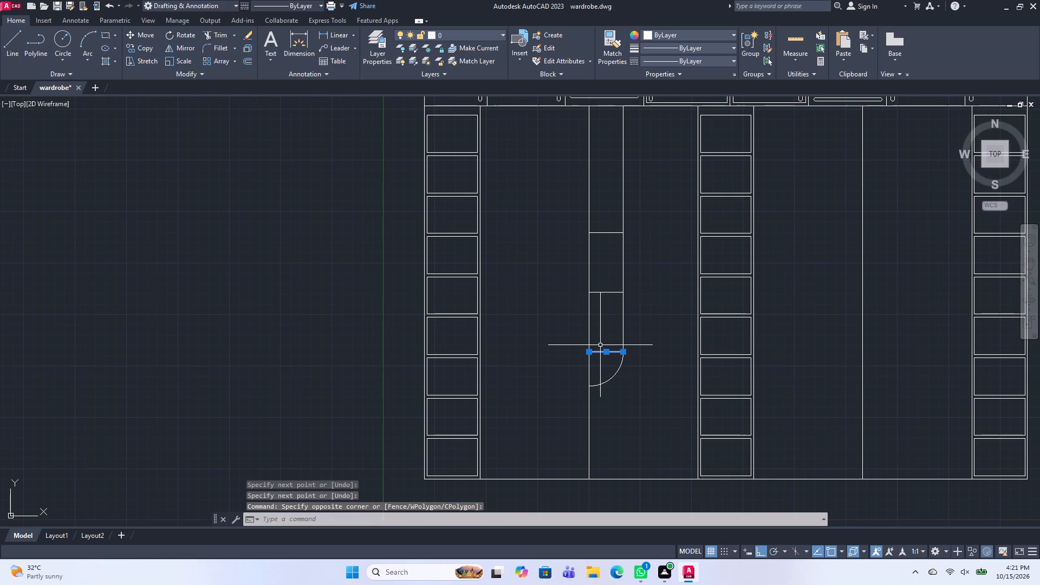
key(Delete)
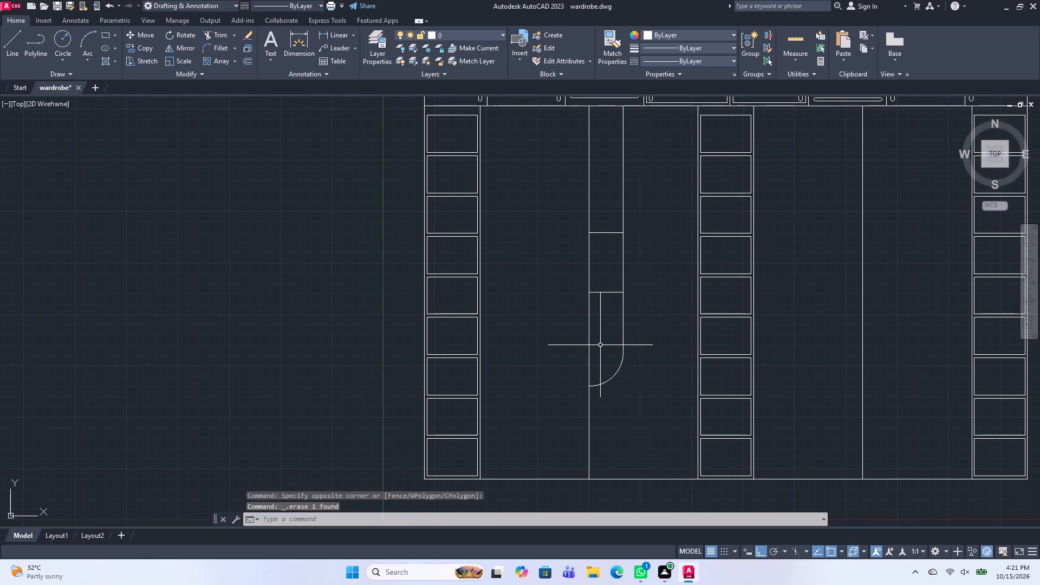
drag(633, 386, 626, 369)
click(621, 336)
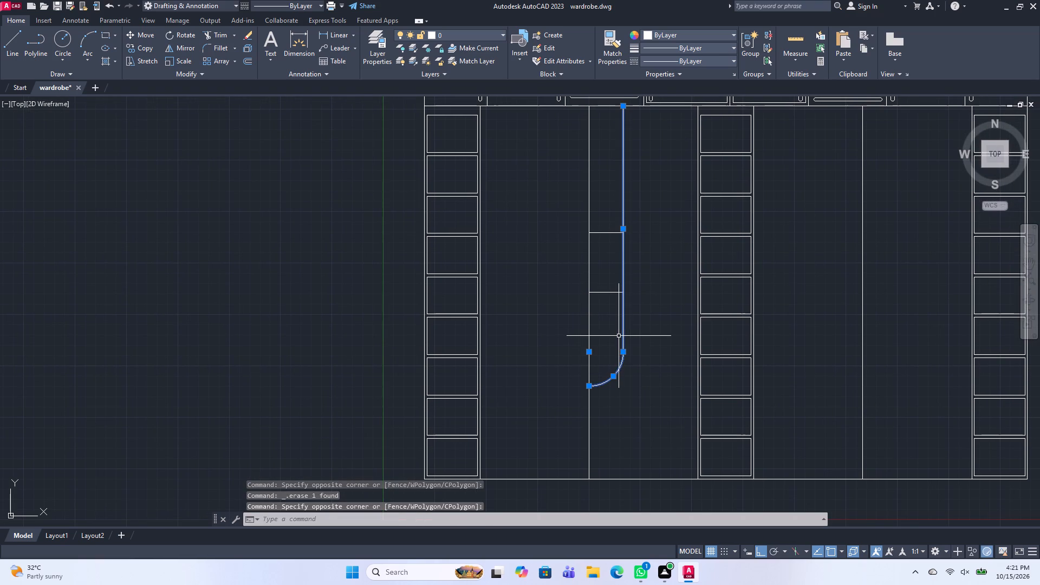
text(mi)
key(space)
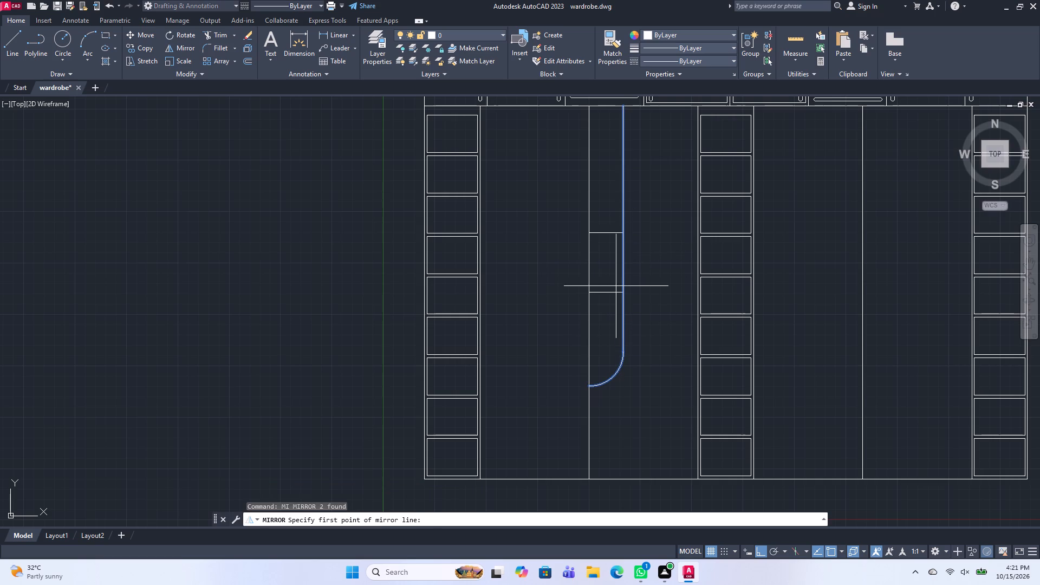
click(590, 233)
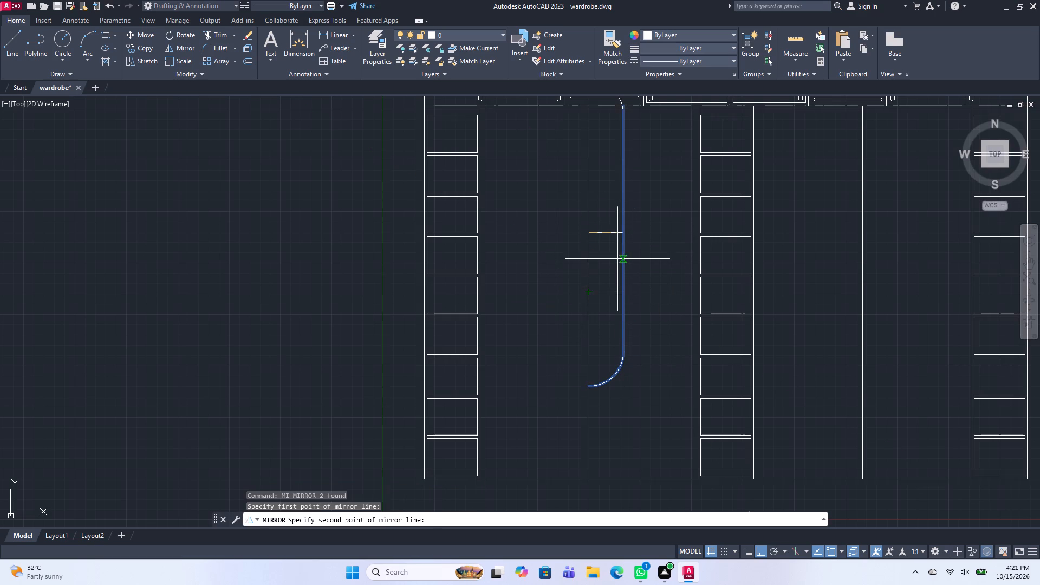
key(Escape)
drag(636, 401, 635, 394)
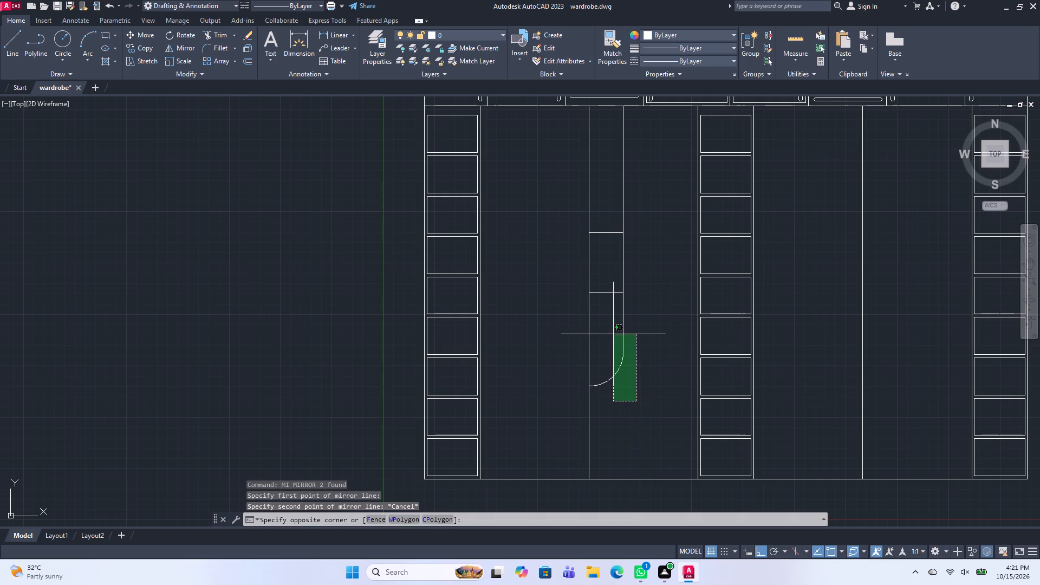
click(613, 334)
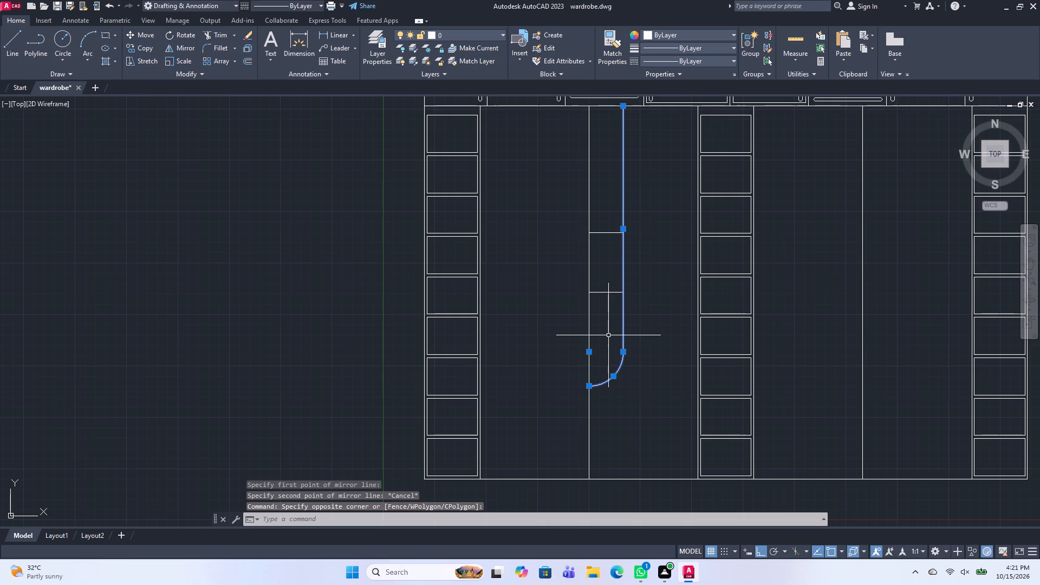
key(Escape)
Mirror the quarter arc across the vertical divider, keeping the original.
click(603, 380)
click(602, 393)
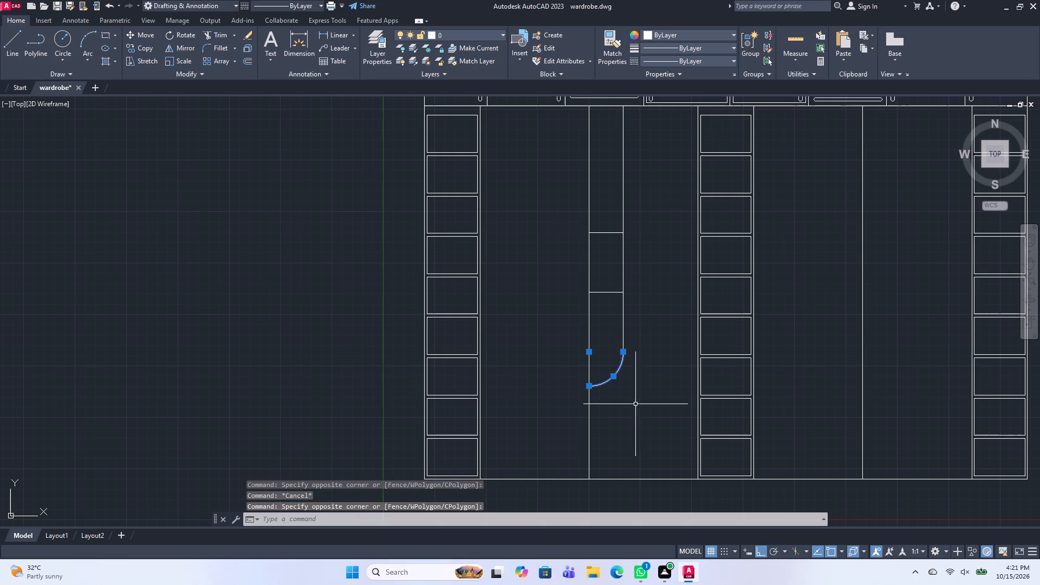
key(m)
text(i)
key(space)
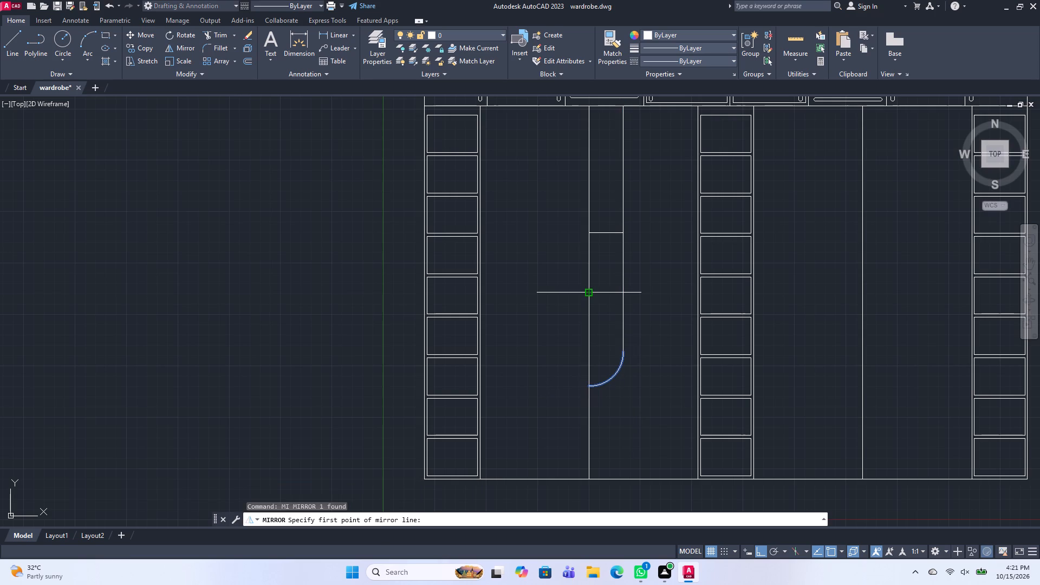
click(586, 291)
click(589, 232)
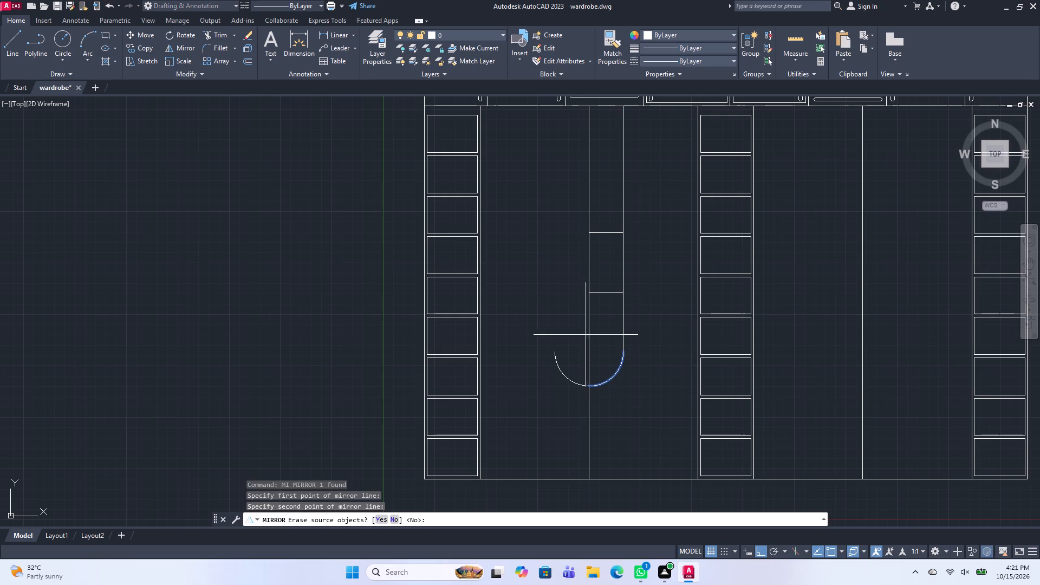
key(space)
Mirror the left quarter arc upward about the horizontal axis through the divider's midpoint, keeping the source.
key(space)
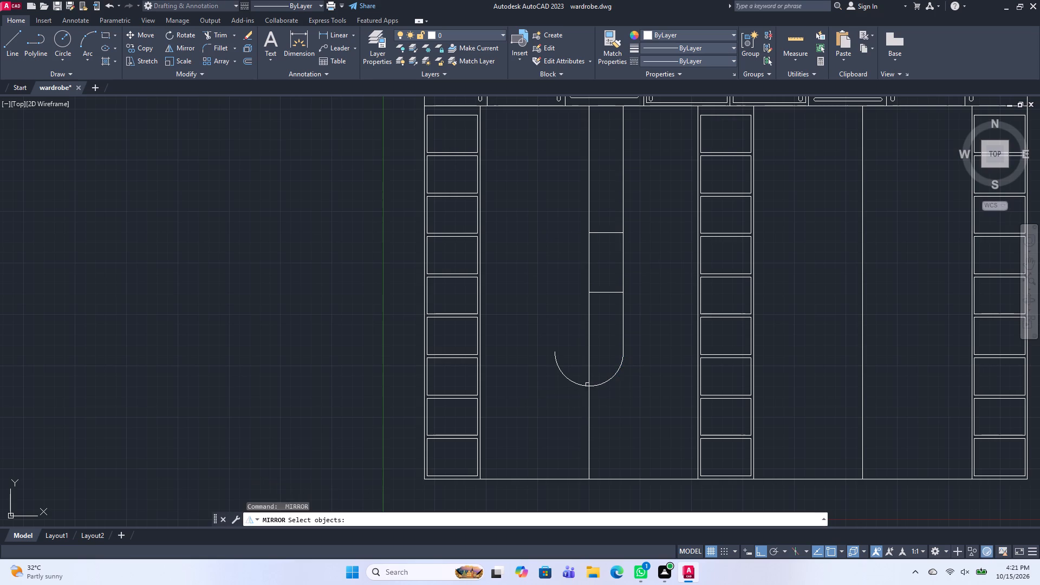
click(574, 379)
click(550, 402)
key(space)
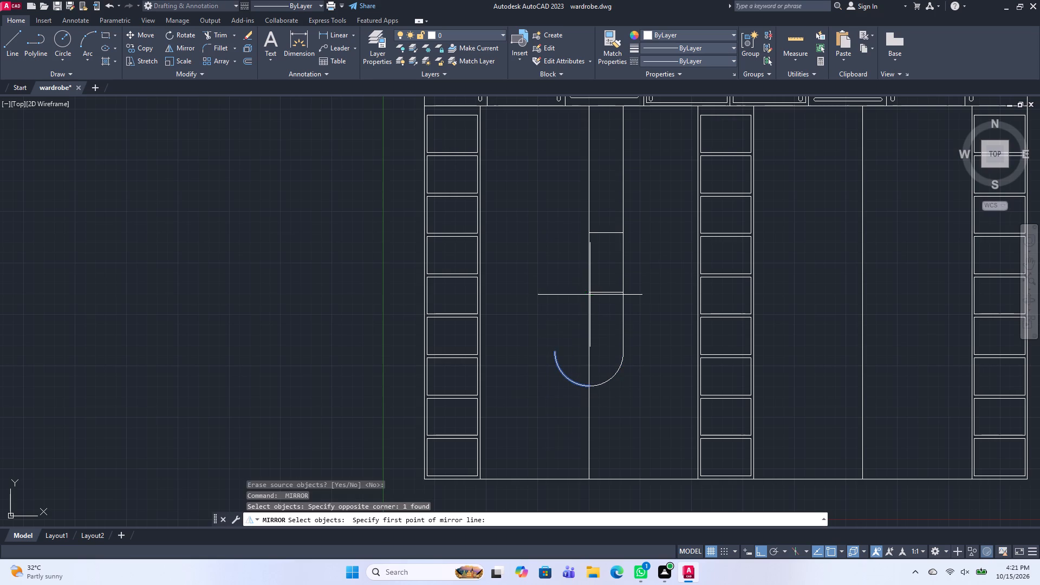
click(589, 290)
click(554, 289)
key(space)
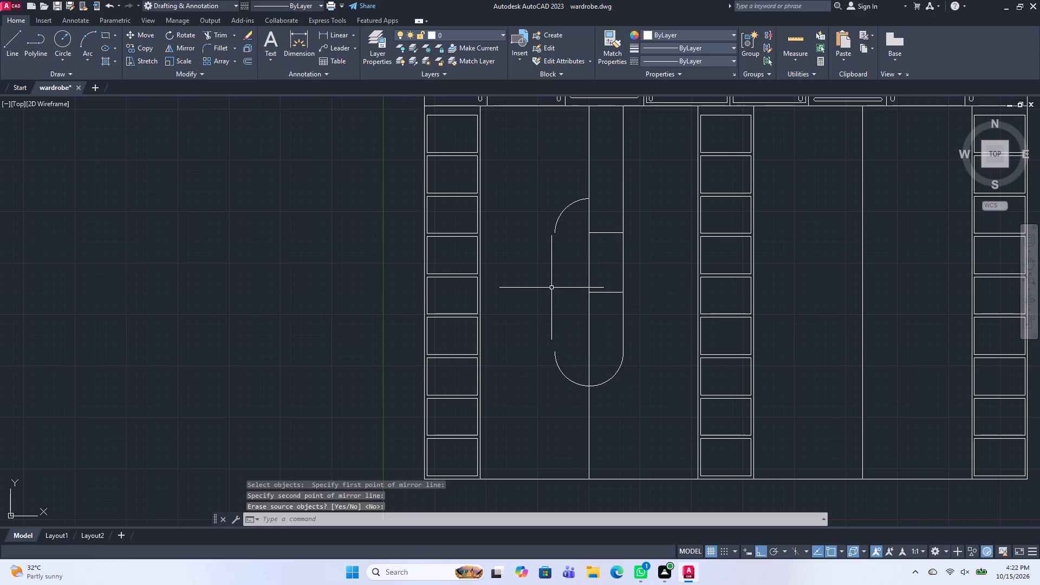
Delete the lower-left quarter arc.
drag(584, 361, 572, 375)
click(533, 403)
key(Delete)
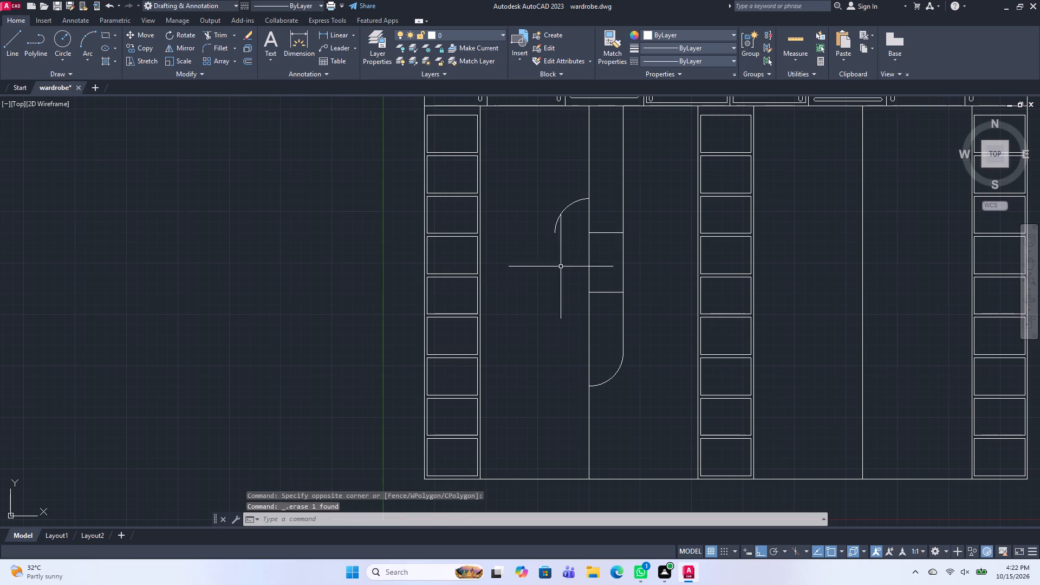
Move the upper-left quarter arc down so its top end meets the divider at the upper short line.
drag(575, 226, 574, 220)
click(563, 186)
key(m)
key(space)
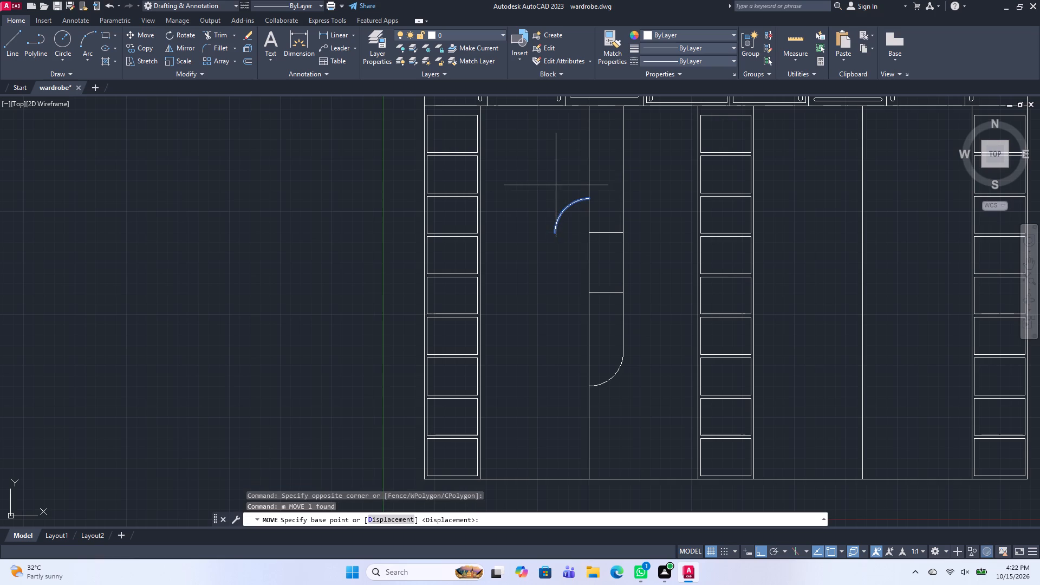
click(590, 199)
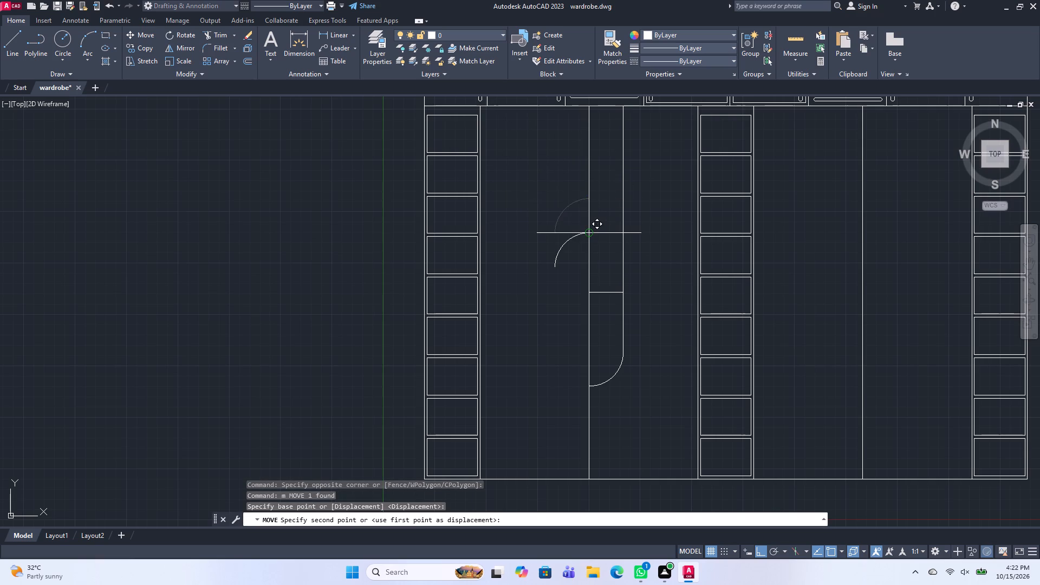
scroll(589, 234, up, 4)
click(590, 225)
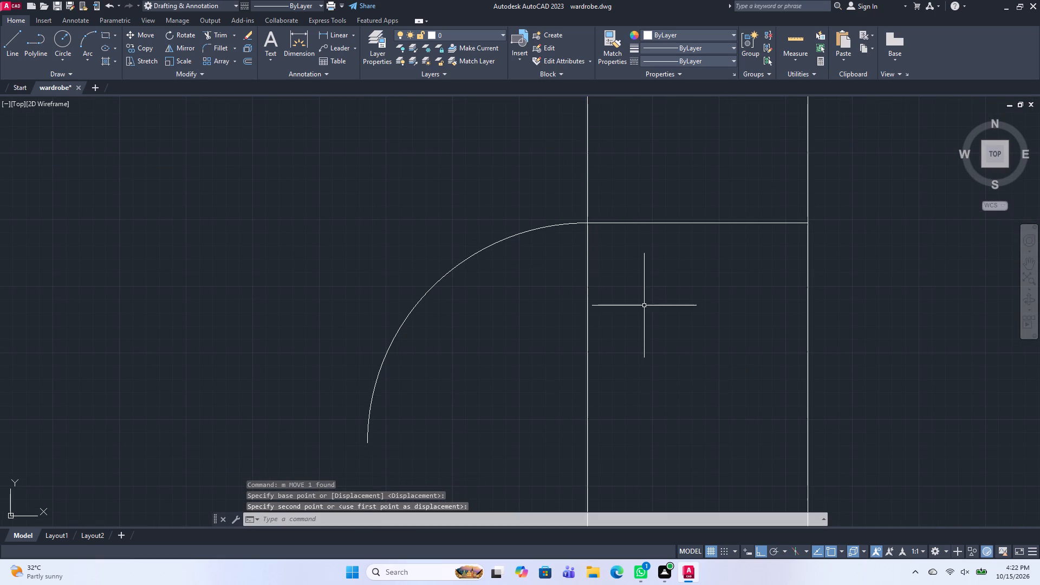
key(space)
scroll(641, 304, down, 3)
middle_drag(655, 321, 625, 271)
key(Escape)
Trim away the two remaining short horizontal lines and the divider segment between the two quarter arcs.
text(tr)
key(space)
drag(625, 258, 621, 197)
drag(630, 336, 626, 290)
scroll(627, 314, down, 1)
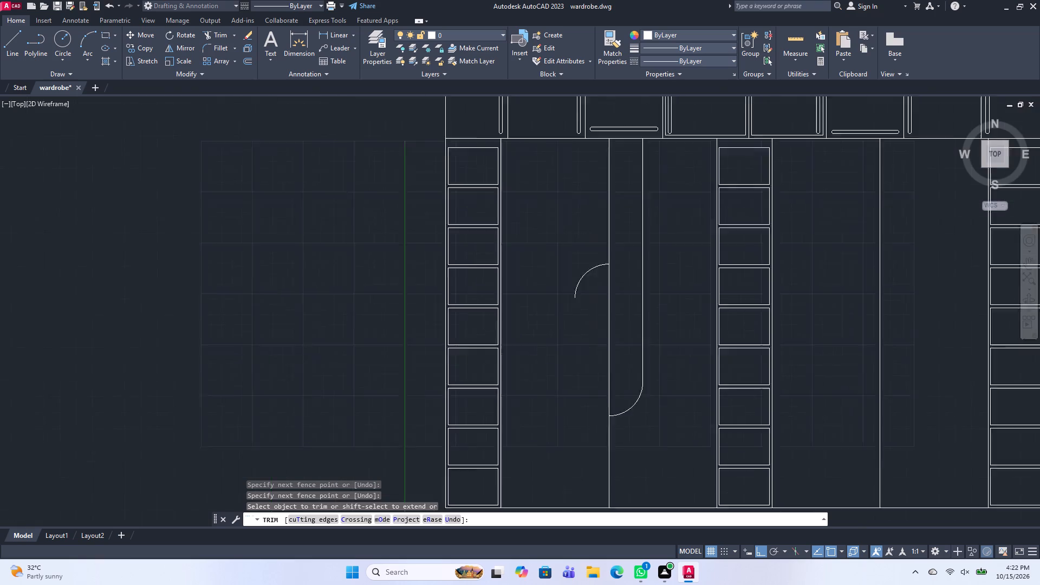
scroll(627, 314, down, 1)
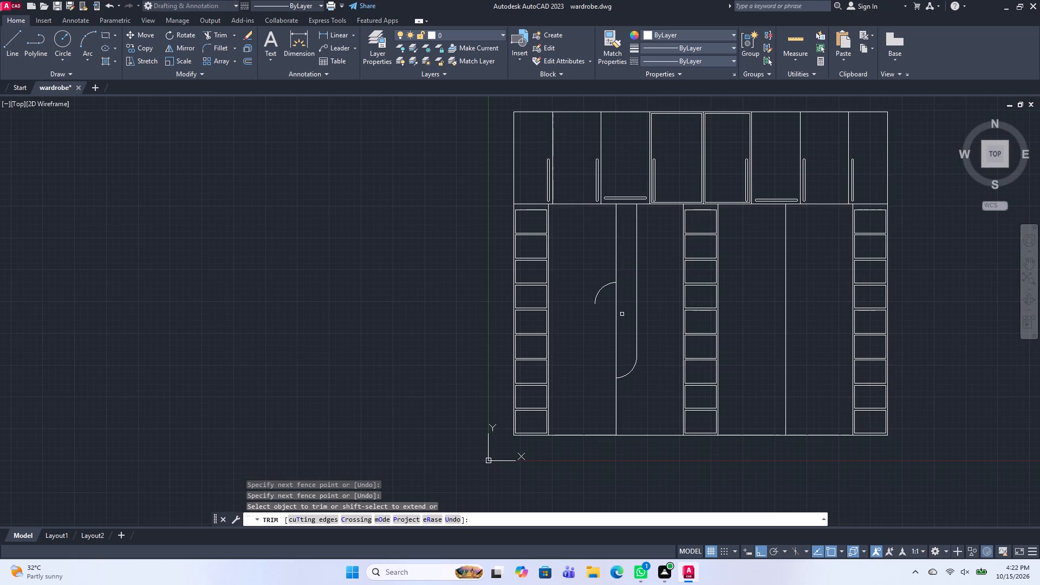
drag(619, 315, 624, 307)
key(space)
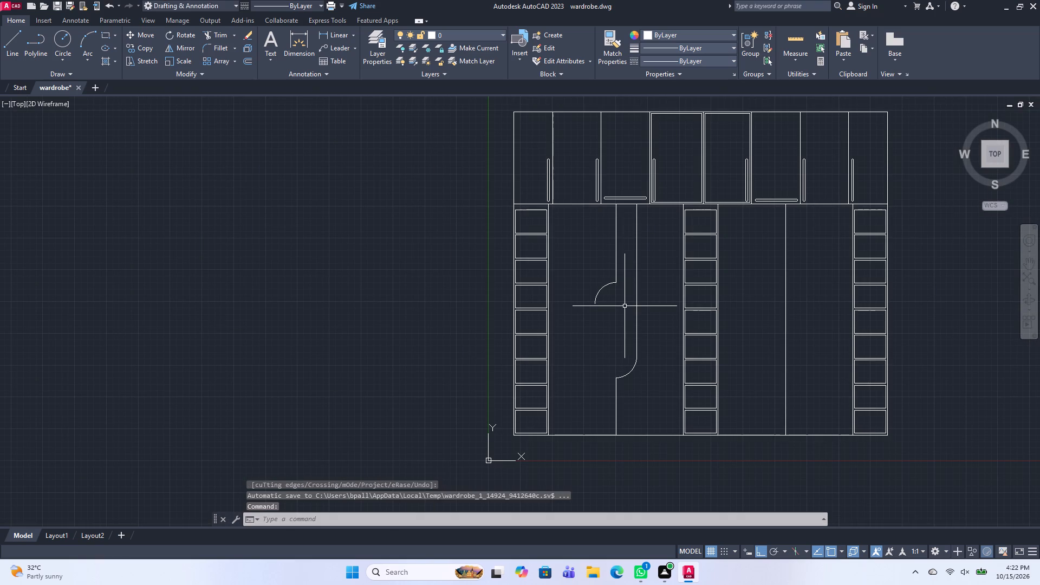
Draw a vertical line from the lower end of the left quarter arc down to the wardrobe's bottom edge.
key(Escape)
key(Escape)
text(l)
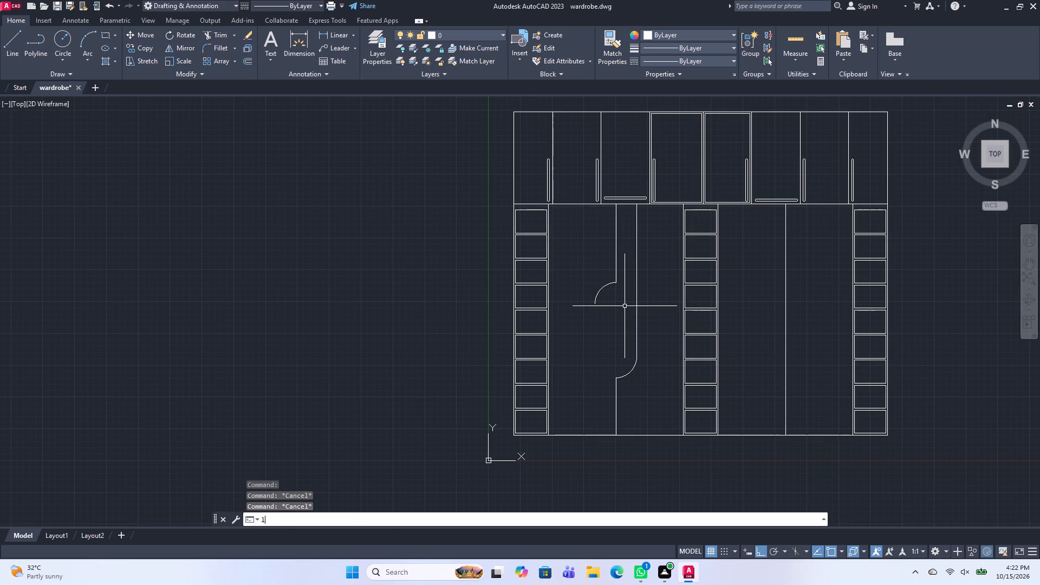
key(space)
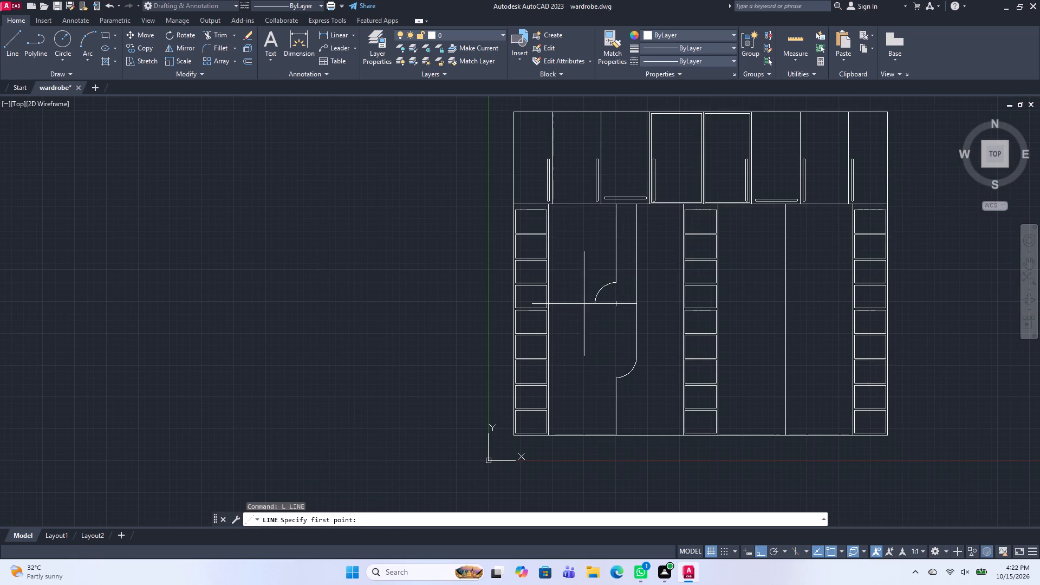
click(593, 304)
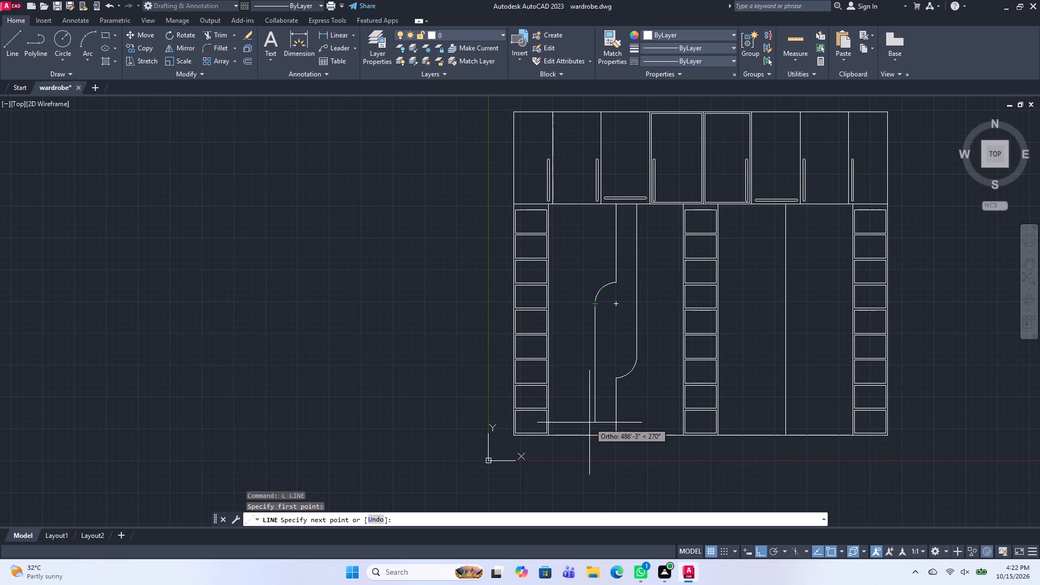
click(593, 434)
key(space)
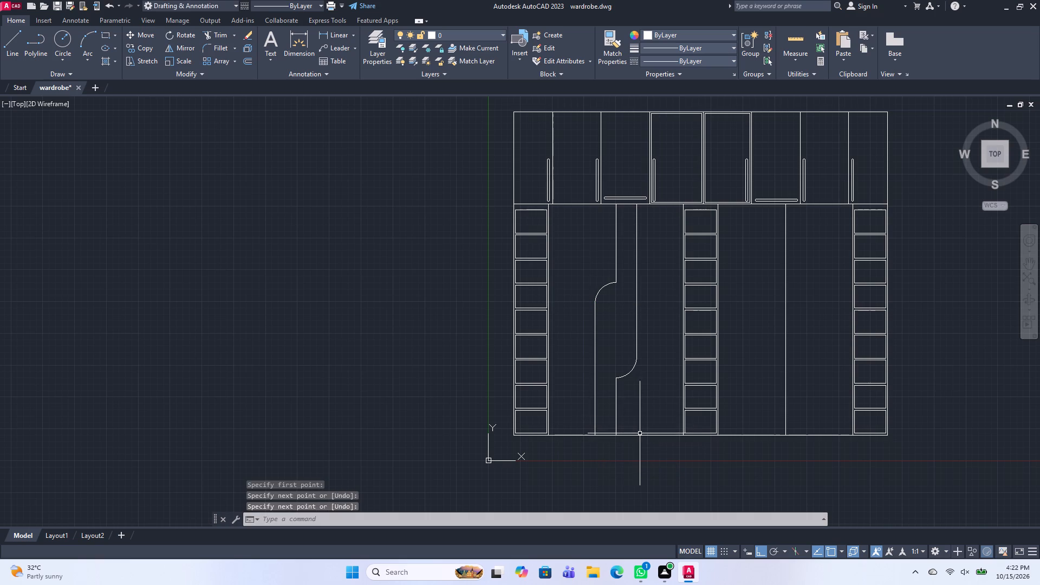
Join the vertical line right of the divider with the quarter arc at its lower end.
scroll(623, 419, up, 1)
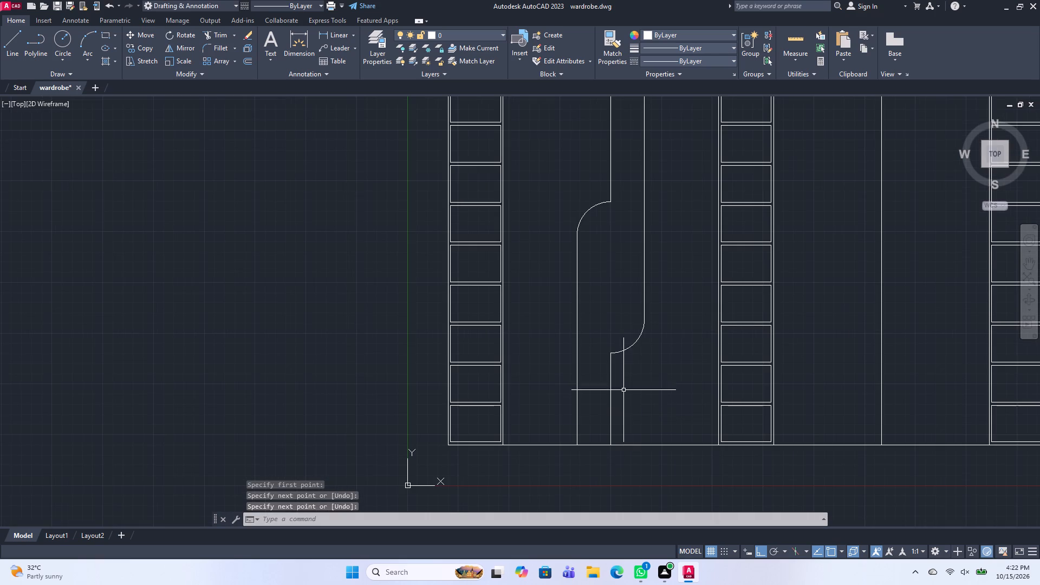
middle_drag(656, 365, 655, 372)
click(654, 350)
click(643, 312)
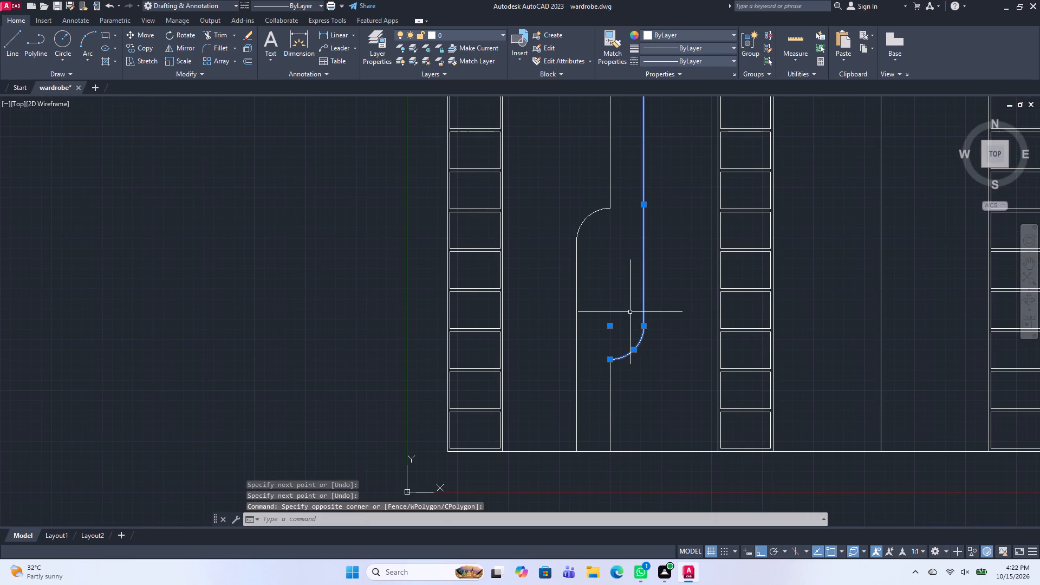
text(j)
key(space)
Offset the joined line and arc outward with the Through option, placing the copy a small gap outside the original.
text(o t)
key(space)
scroll(594, 338, up, 1)
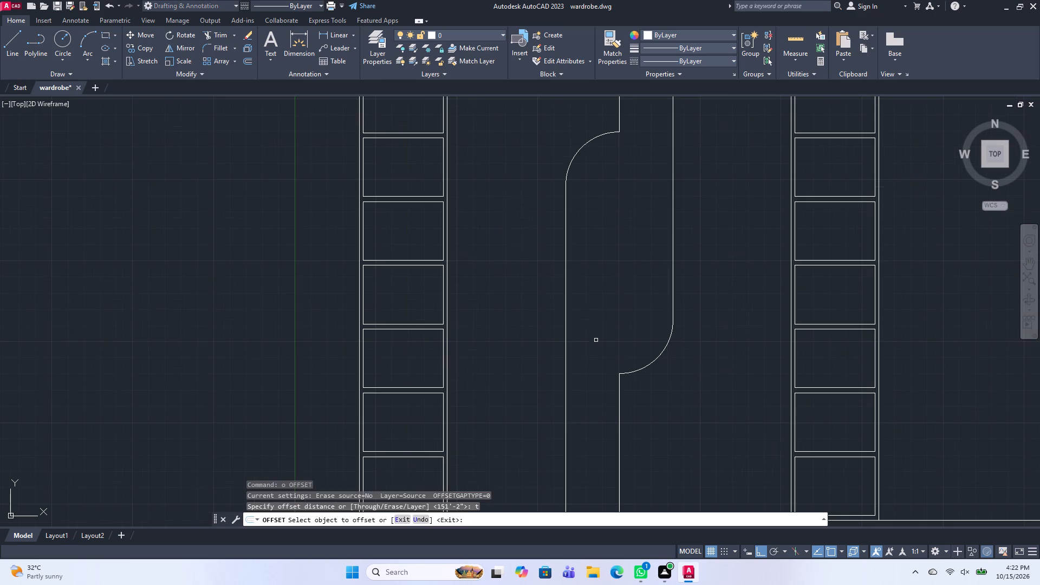
scroll(649, 362, down, 1)
middle_drag(664, 412, 649, 456)
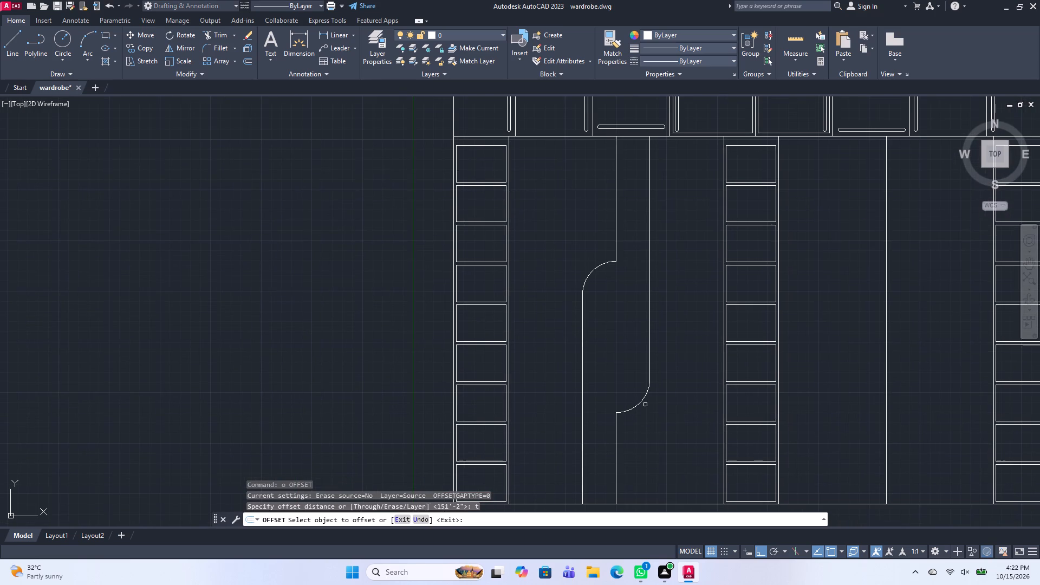
click(645, 395)
scroll(648, 397, up, 2)
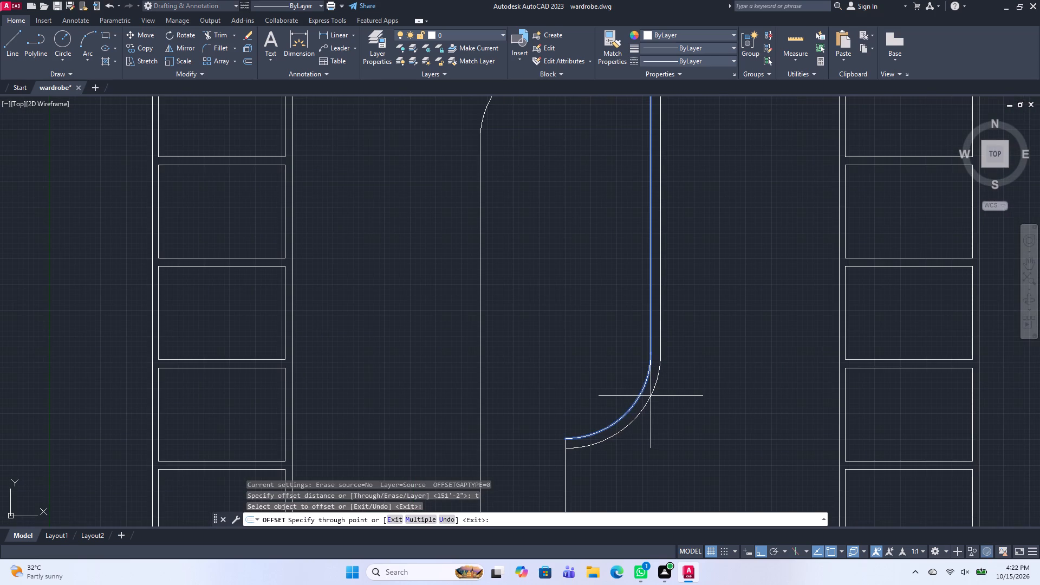
click(651, 396)
key(space)
Offset the outermost right-hand curve outward five more times, using the gap between the first two curves as the distance.
key(space)
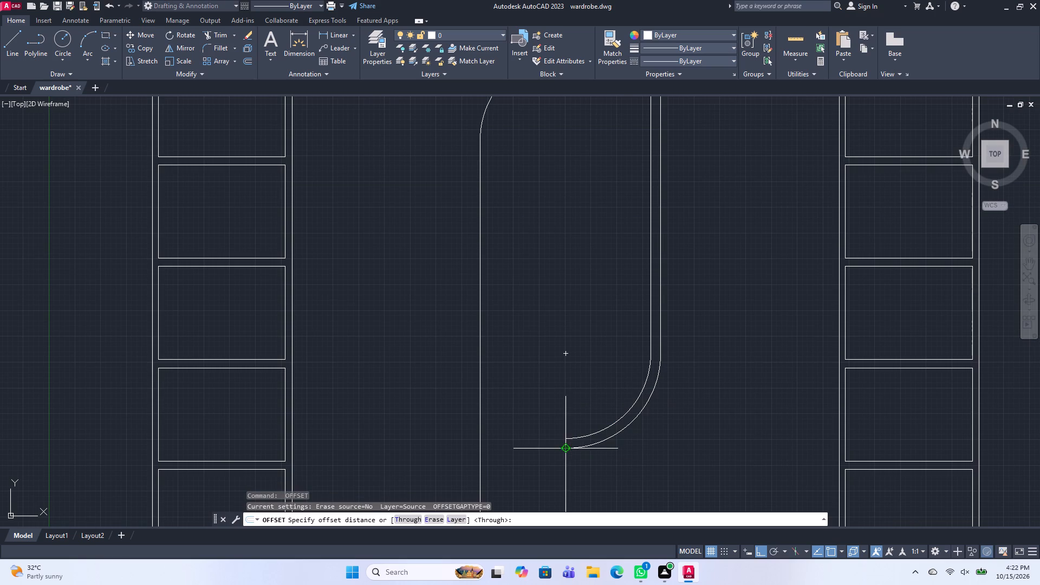
click(568, 450)
click(567, 439)
click(614, 435)
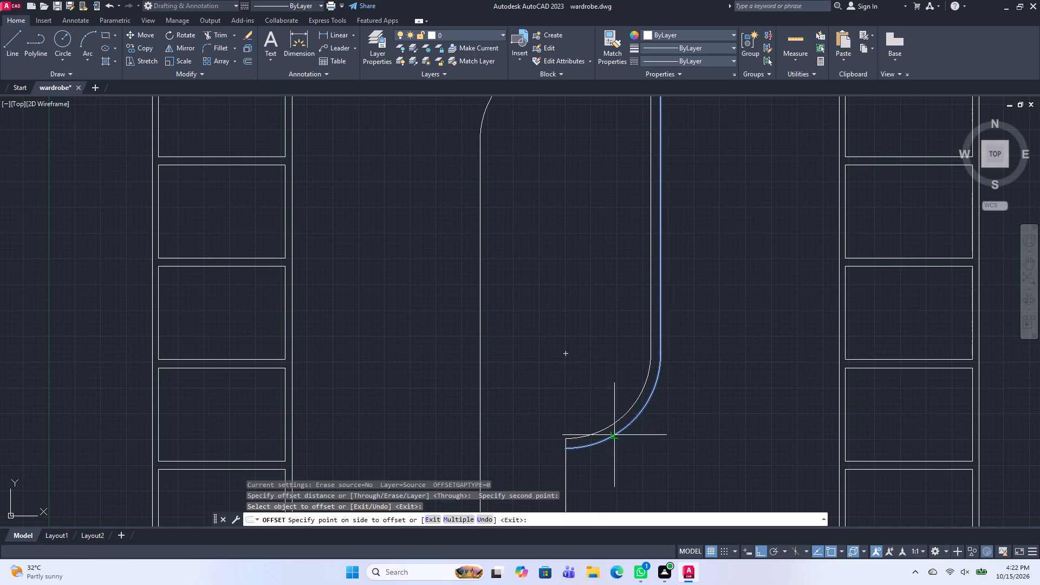
click(629, 457)
click(621, 442)
click(641, 463)
click(636, 447)
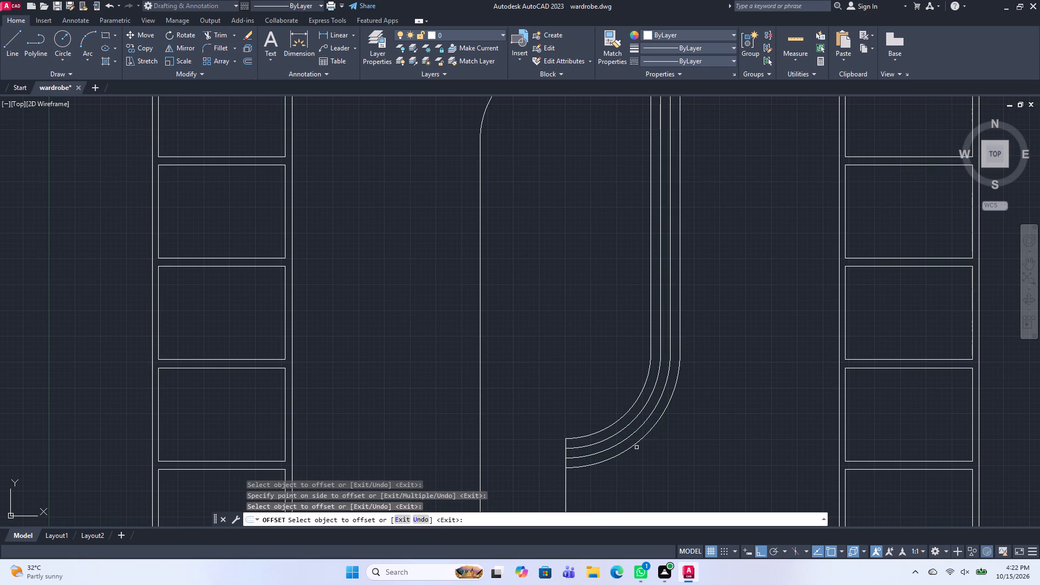
click(636, 445)
drag(659, 474, 658, 467)
click(645, 450)
click(662, 477)
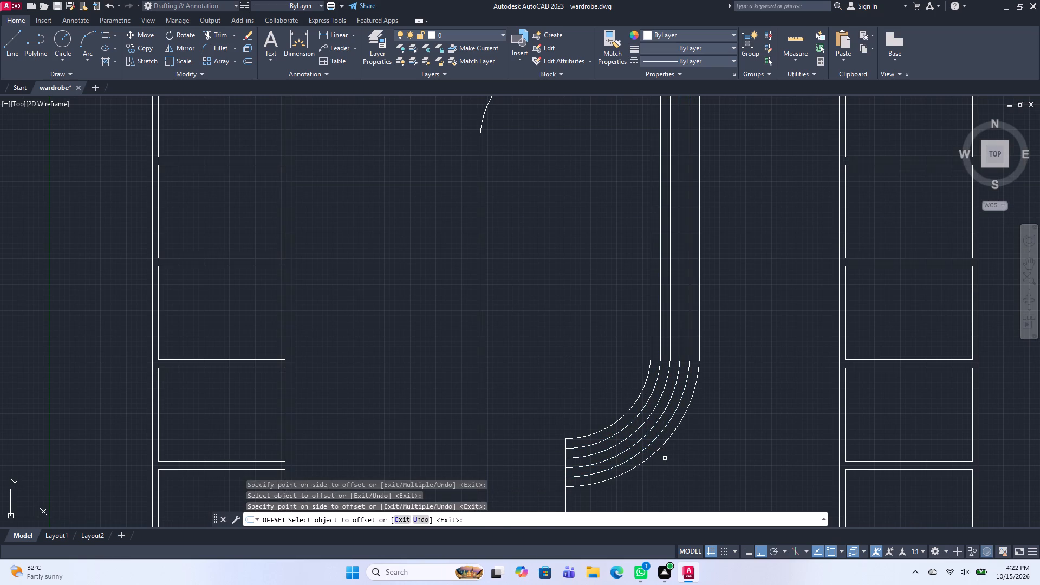
click(661, 446)
click(677, 471)
Offset the left quarter arc outward five times and the vertical line below it outward once, at the same spacing.
scroll(690, 446, down, 2)
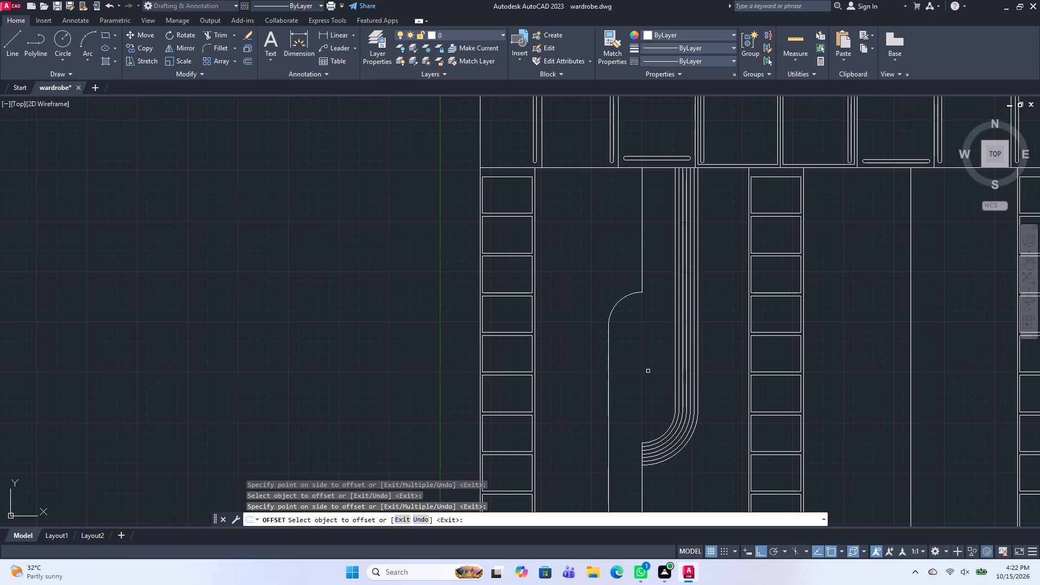
click(628, 295)
click(623, 281)
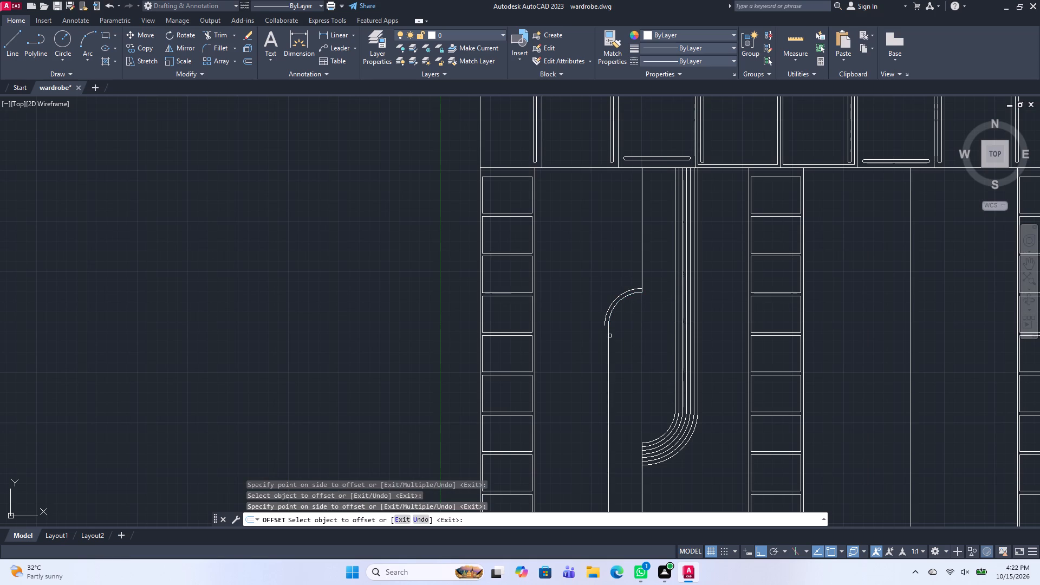
click(608, 336)
click(591, 345)
click(622, 294)
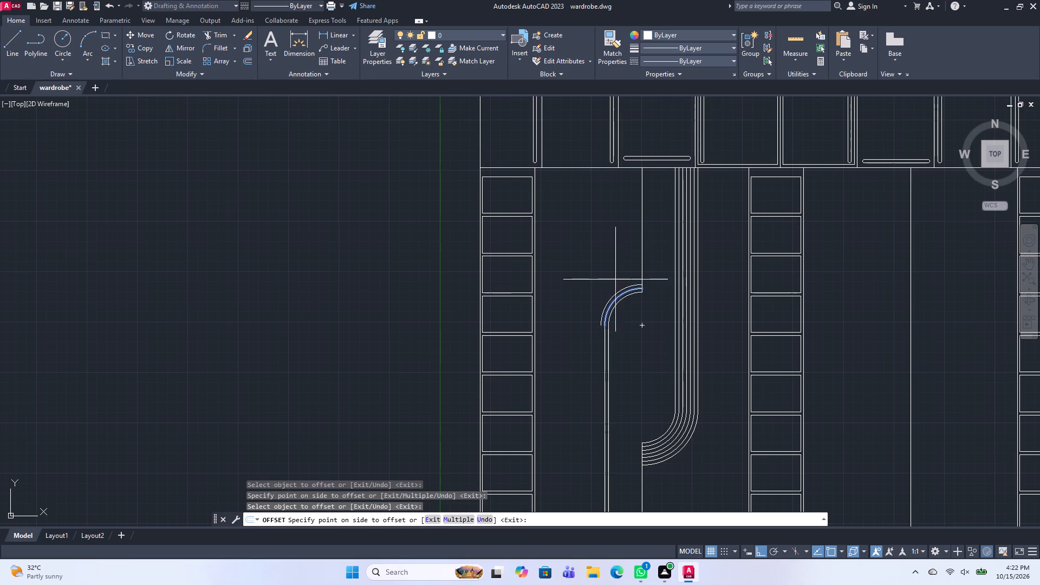
click(615, 277)
scroll(616, 280, up, 3)
click(630, 323)
click(613, 281)
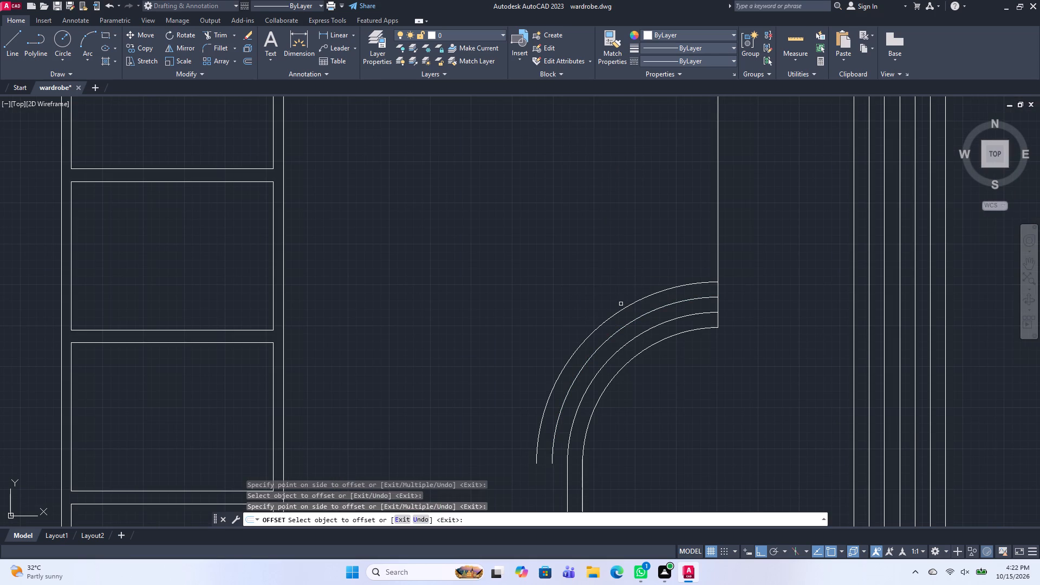
click(622, 308)
click(602, 264)
click(617, 296)
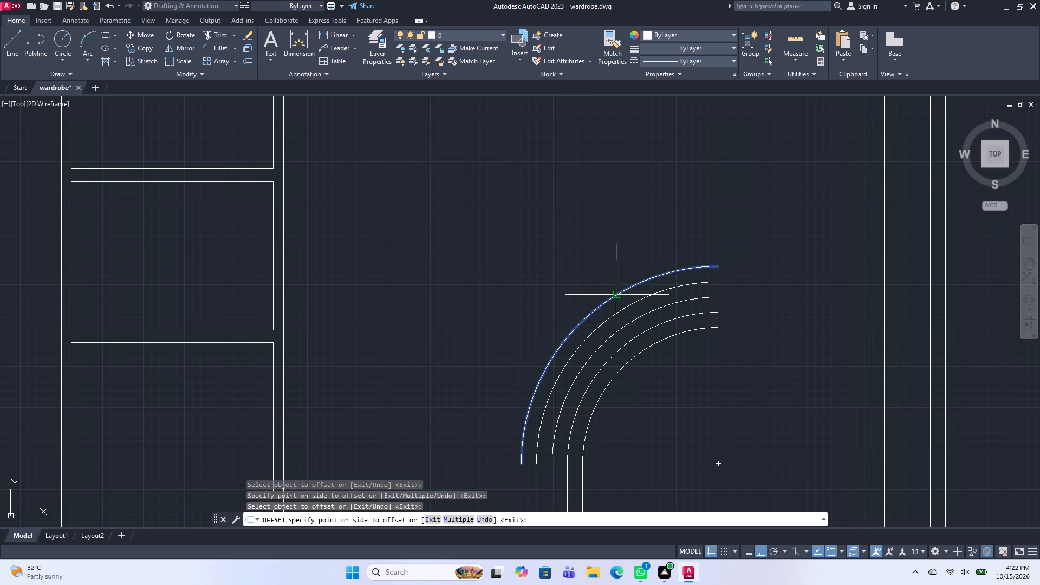
click(599, 244)
Offset the outermost left quarter arc outward once more at the same spacing.
scroll(596, 243, down, 4)
scroll(664, 428, up, 3)
middle_drag(582, 272, 587, 383)
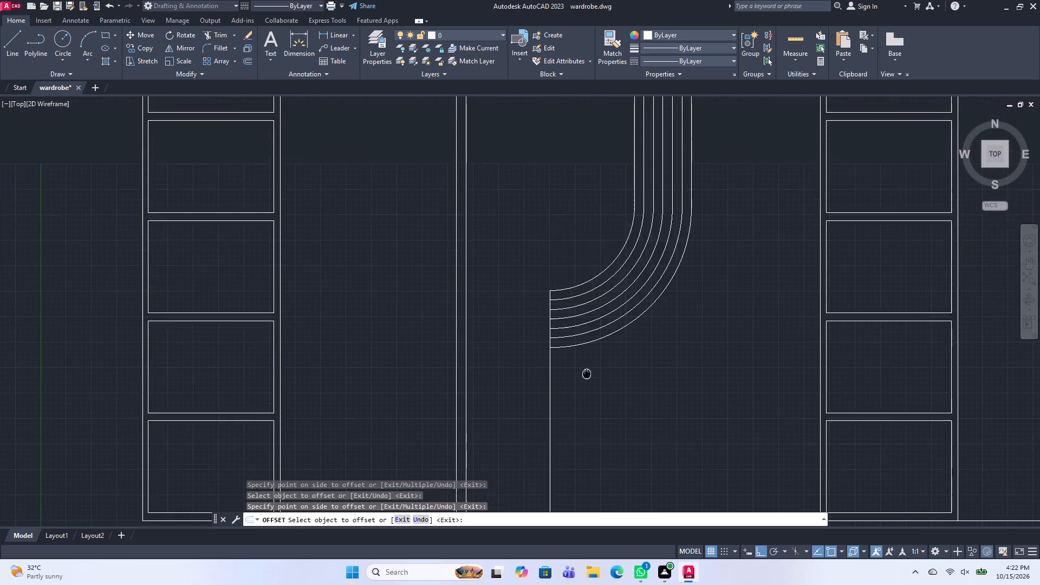
middle_drag(587, 383, 586, 386)
scroll(583, 320, up, 3)
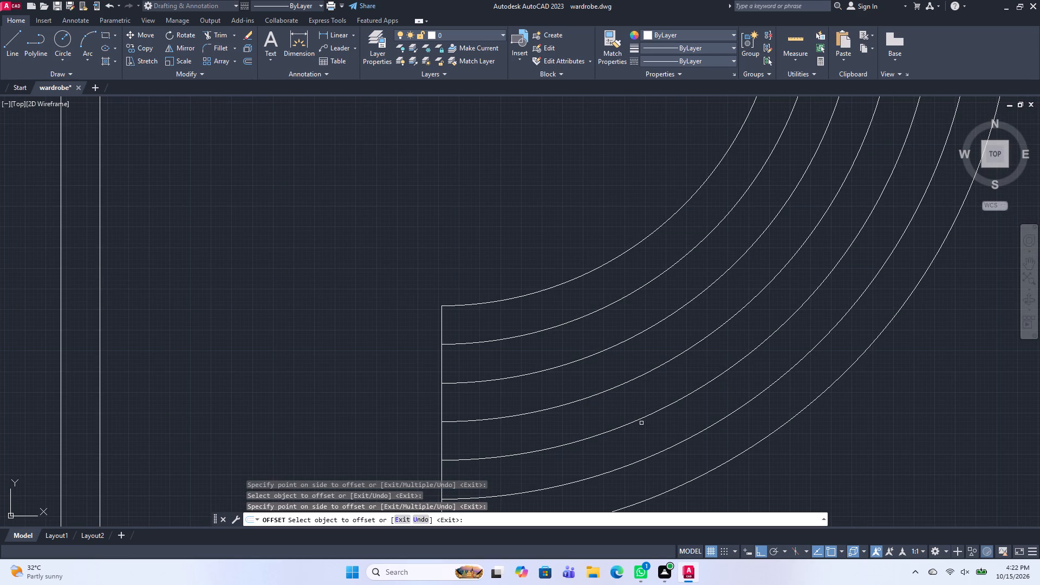
scroll(479, 232, down, 3)
middle_drag(463, 225, 581, 497)
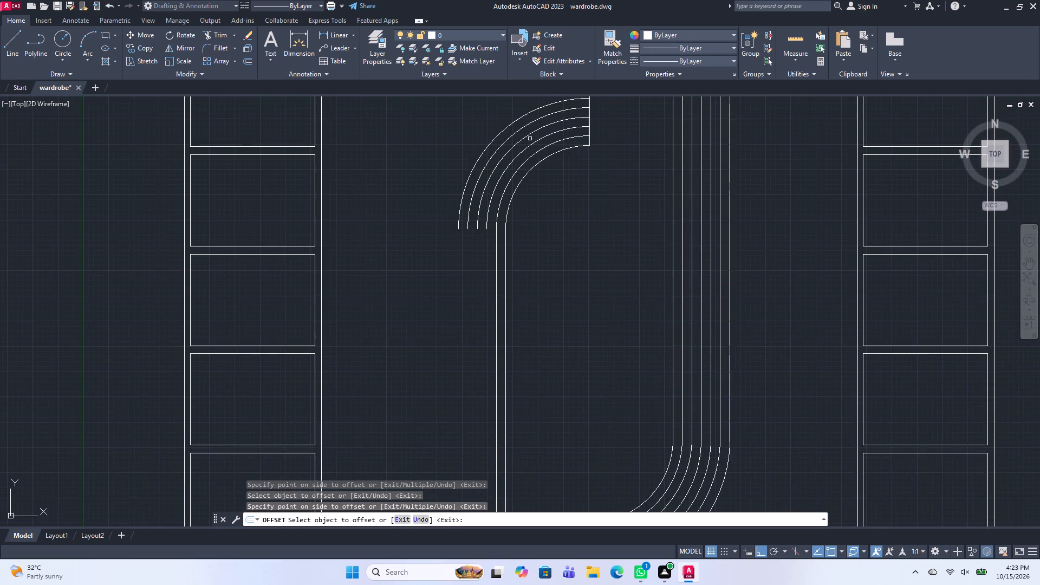
scroll(530, 138, up, 1)
middle_drag(539, 223, 564, 305)
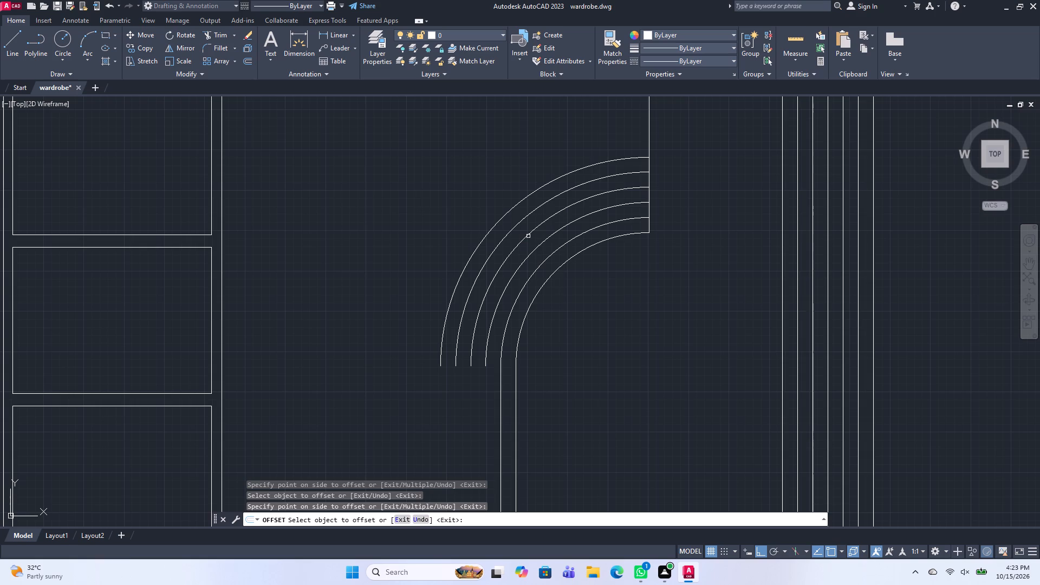
click(513, 206)
click(486, 147)
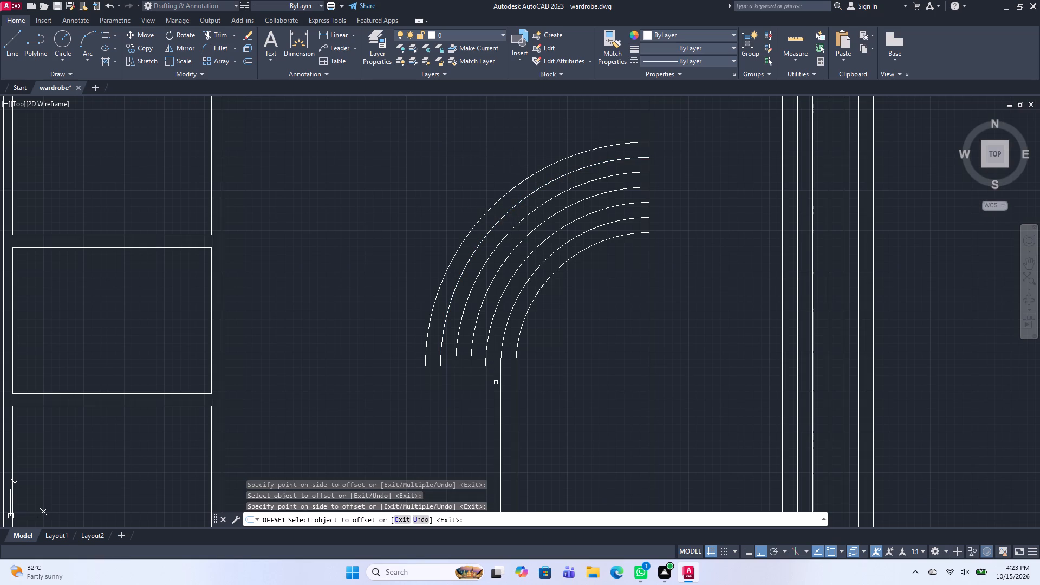
Offset the left vertical line outward five more times so every left quarter arc continues straight down to the base.
click(500, 383)
click(417, 408)
click(484, 396)
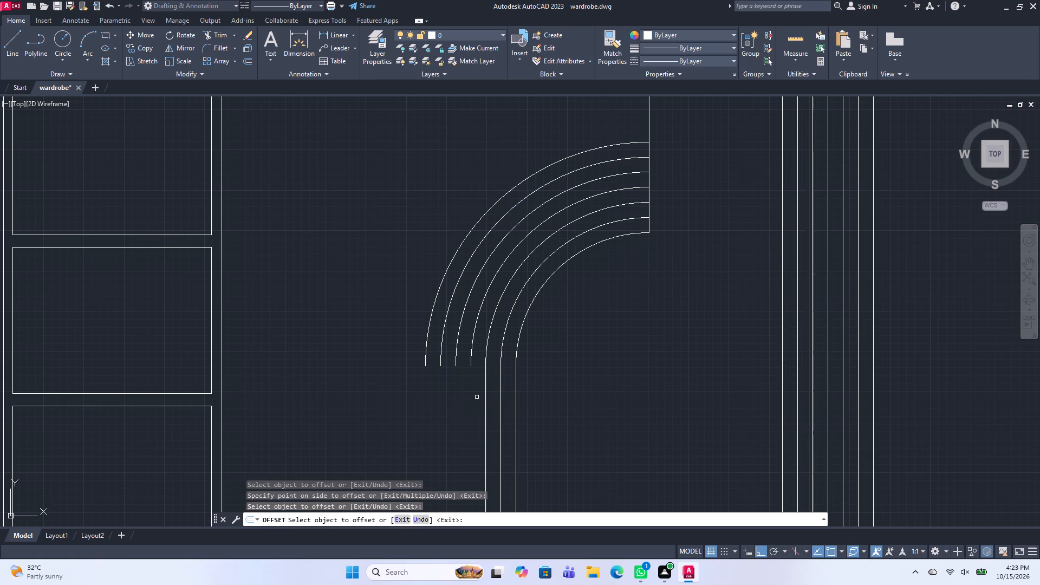
click(486, 405)
click(435, 412)
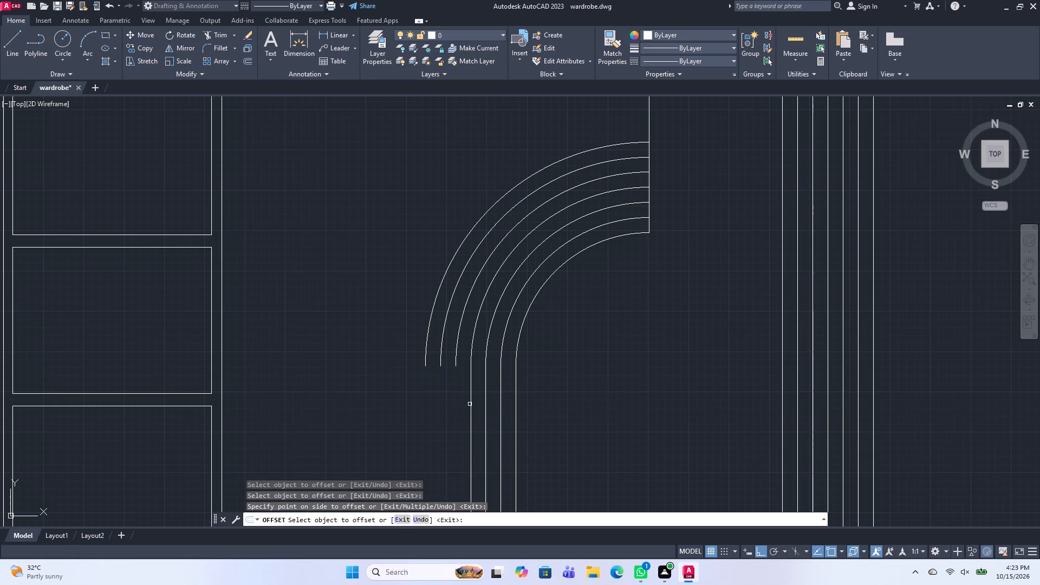
click(470, 404)
click(424, 404)
click(456, 398)
click(422, 402)
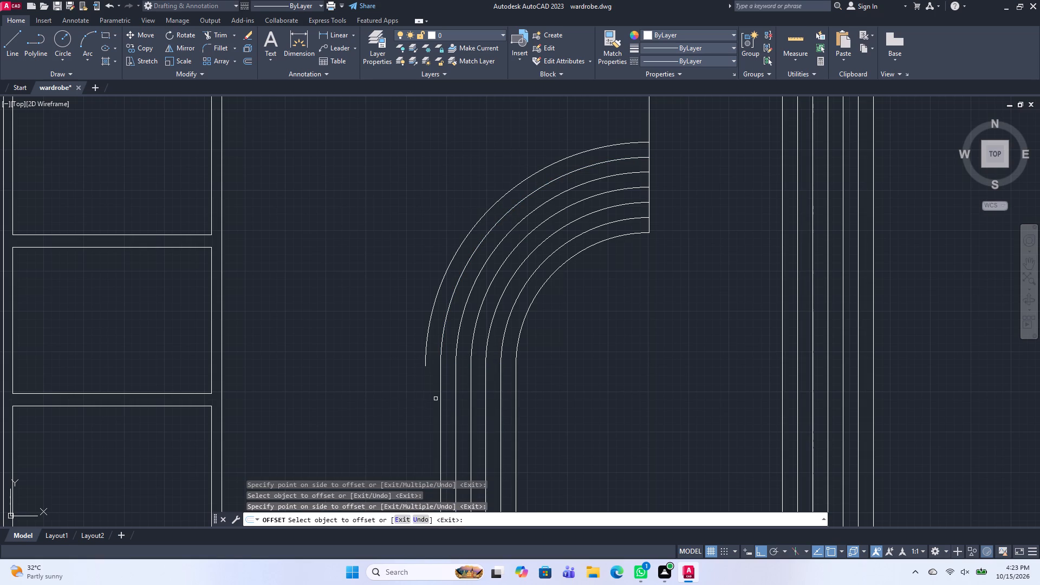
click(441, 396)
click(411, 399)
scroll(407, 401, down, 3)
middle_drag(554, 426, 543, 288)
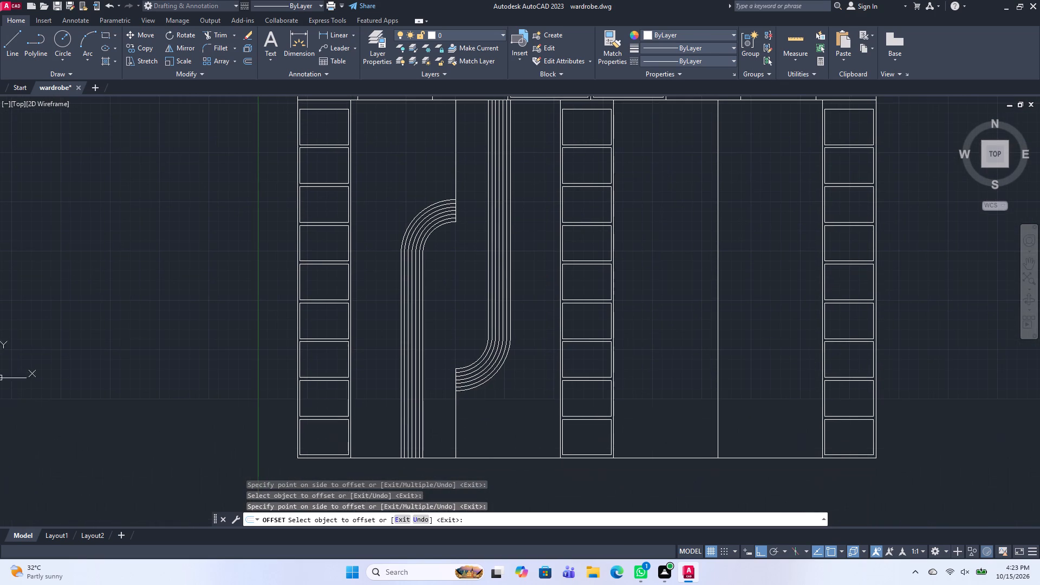
key(Escape)
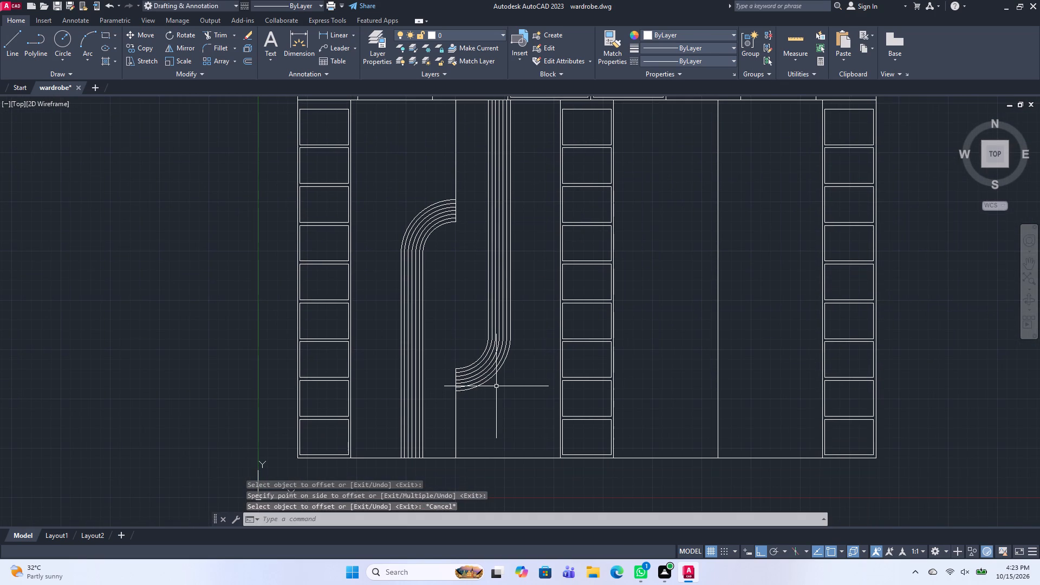
Draw a vertical line closing the divider gap between the innermost left arc's top end and the innermost right arc's bottom end.
text(l)
key(space)
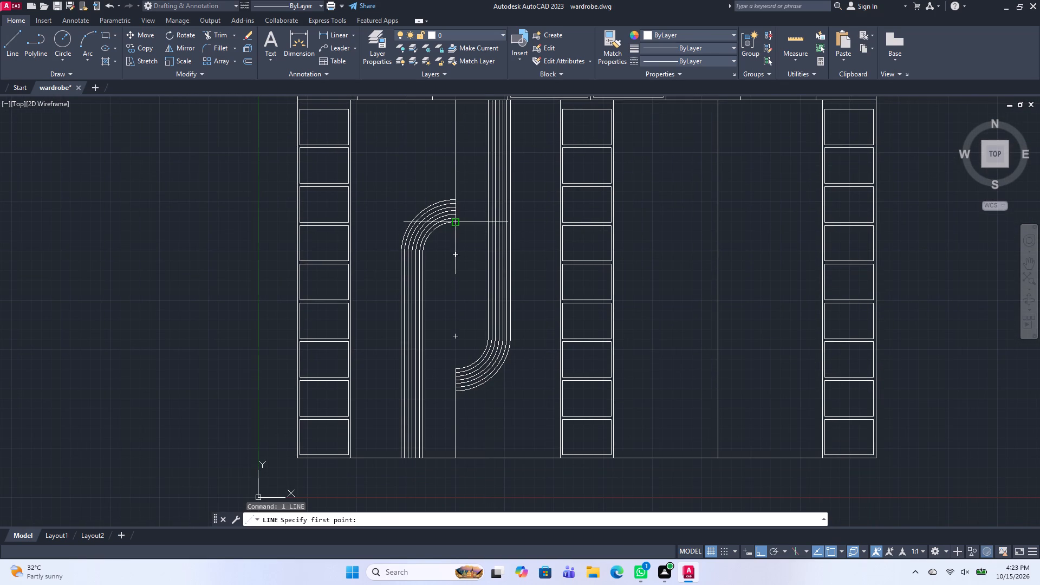
click(456, 224)
click(454, 367)
key(space)
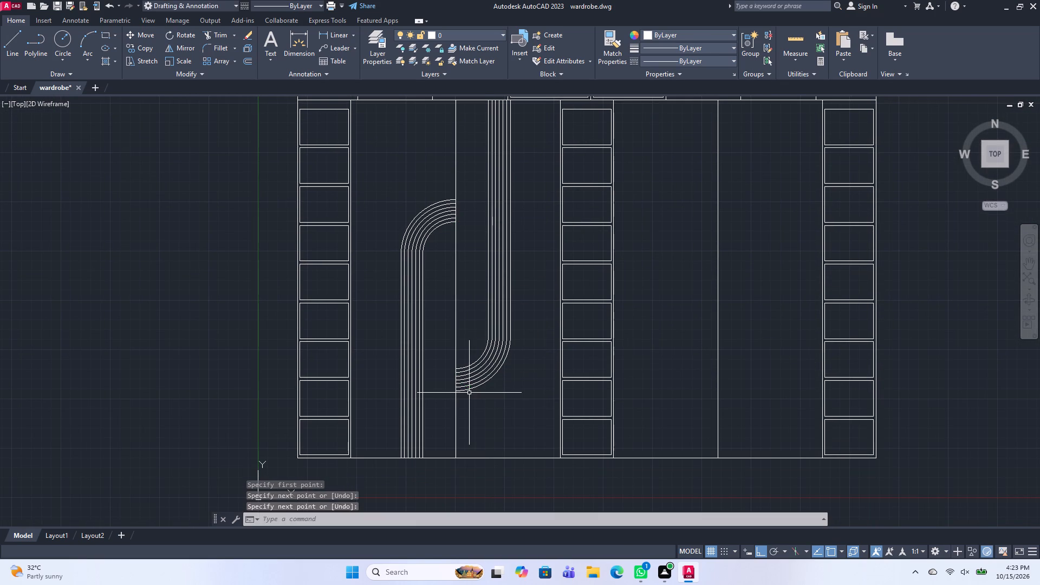
Draw a tall, narrow vertical rectangle just left of the divider, inside the left curved band.
scroll(422, 360, up, 1)
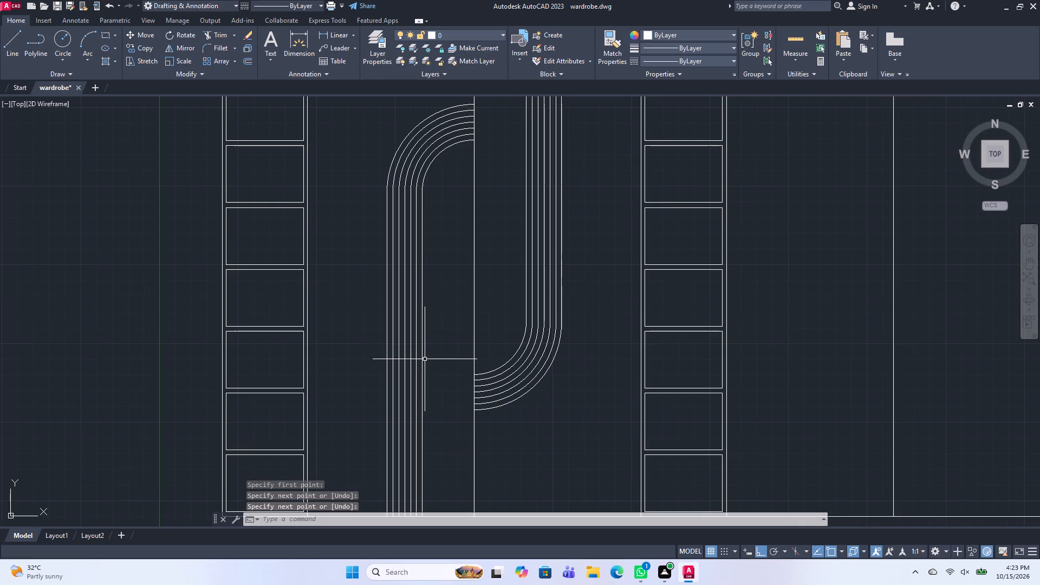
text(rec)
key(space)
scroll(418, 299, up, 1)
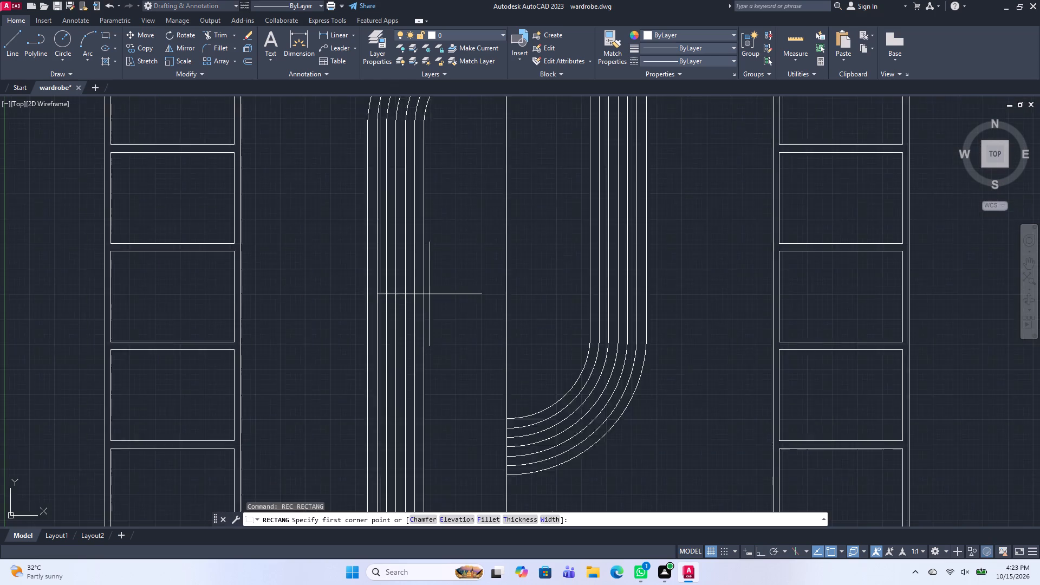
scroll(430, 294, up, 1)
scroll(444, 287, down, 2)
click(474, 158)
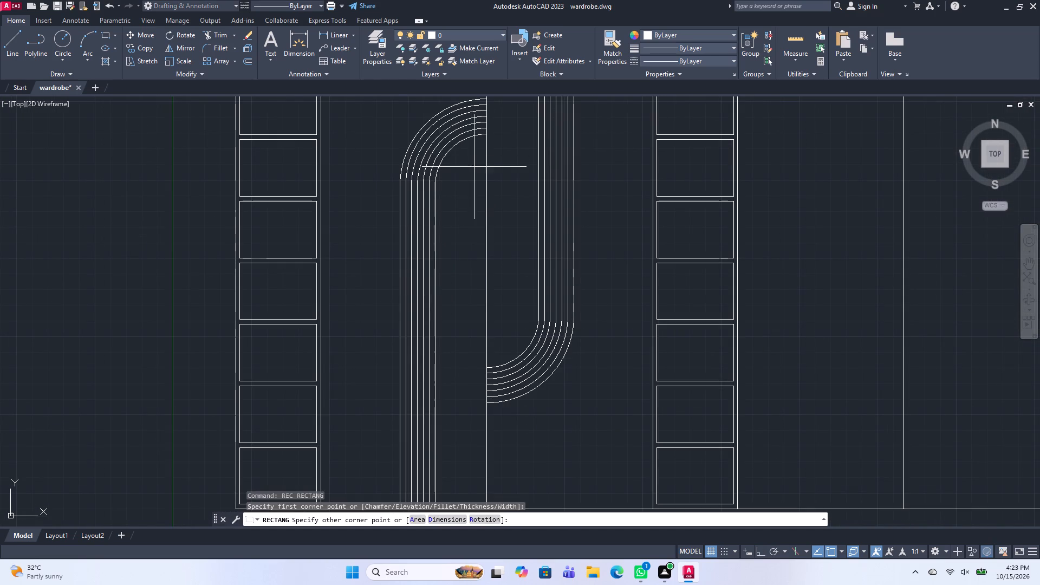
click(461, 407)
drag(471, 418, 469, 409)
click(464, 398)
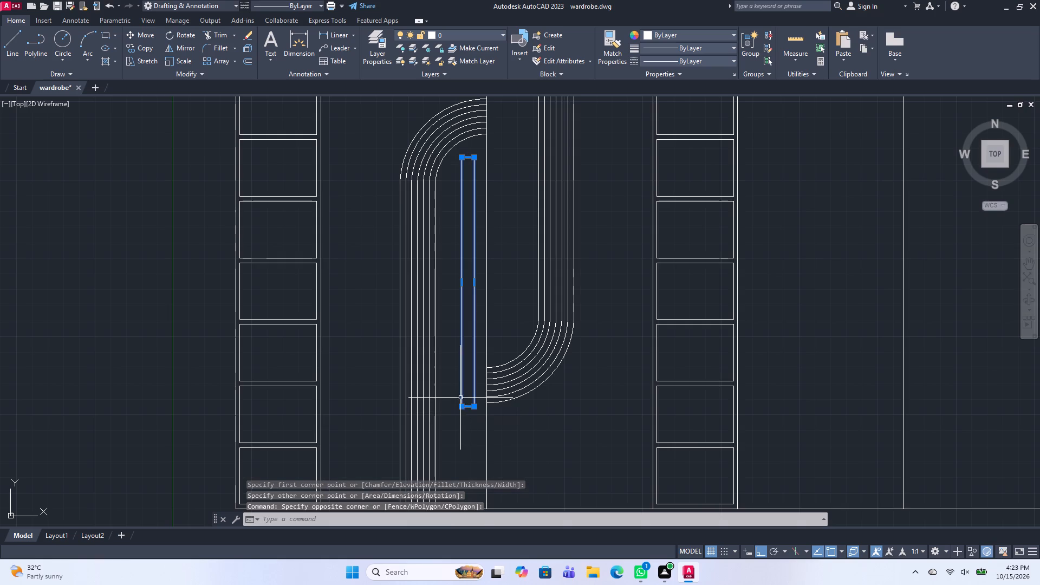
key(Escape)
Draw a circle of about 10'-4" radius centred on the bottom and top short edges of the narrow rectangle, matching its width.
text(c)
key(space)
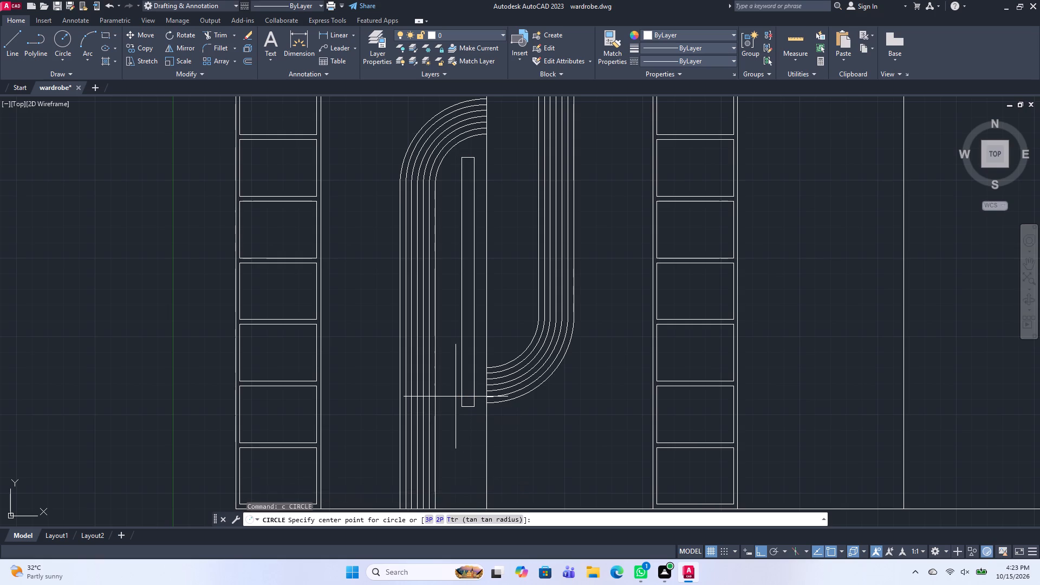
scroll(459, 401, up, 2)
click(477, 416)
click(491, 417)
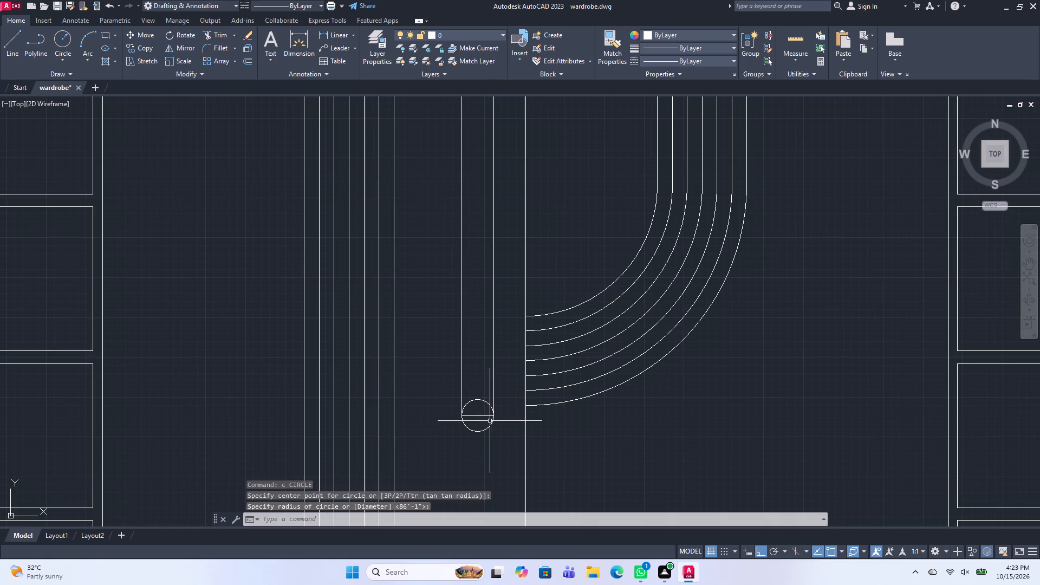
text(c)
key(space)
scroll(461, 259, down, 2)
middle_drag(460, 158, 464, 451)
scroll(473, 321, up, 2)
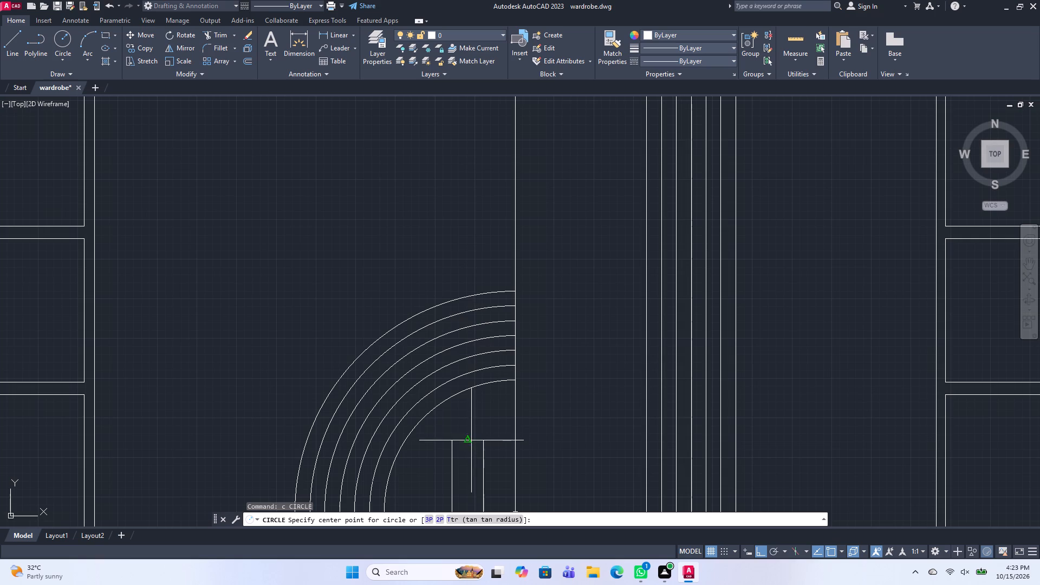
click(471, 441)
click(483, 442)
Trim the rectangle's short edges and the inner halves of both circles to form a handle with rounded ends.
text(tr)
key(space)
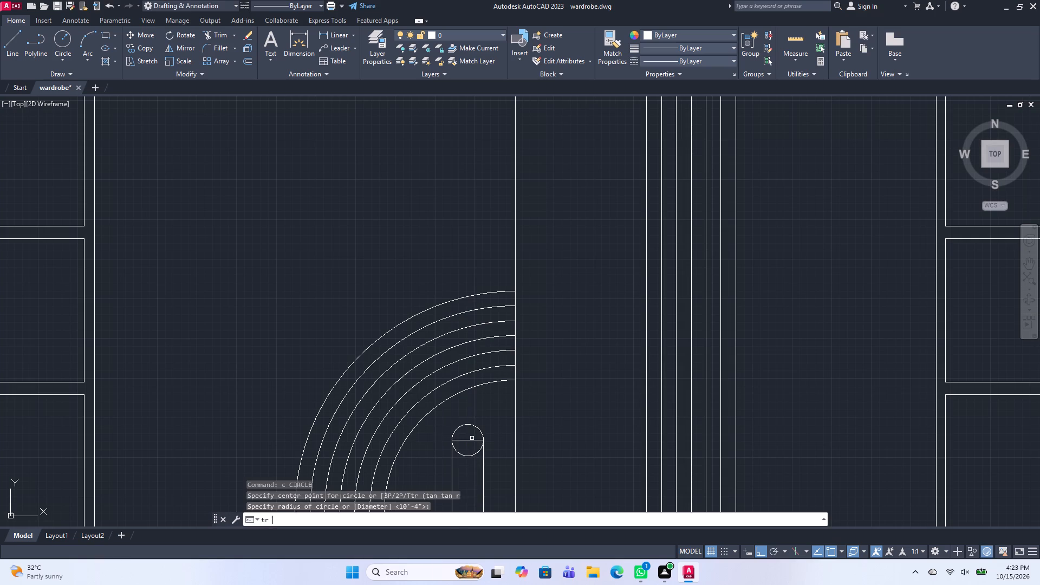
drag(469, 438, 466, 494)
scroll(462, 487, down, 2)
middle_drag(470, 489, 458, 220)
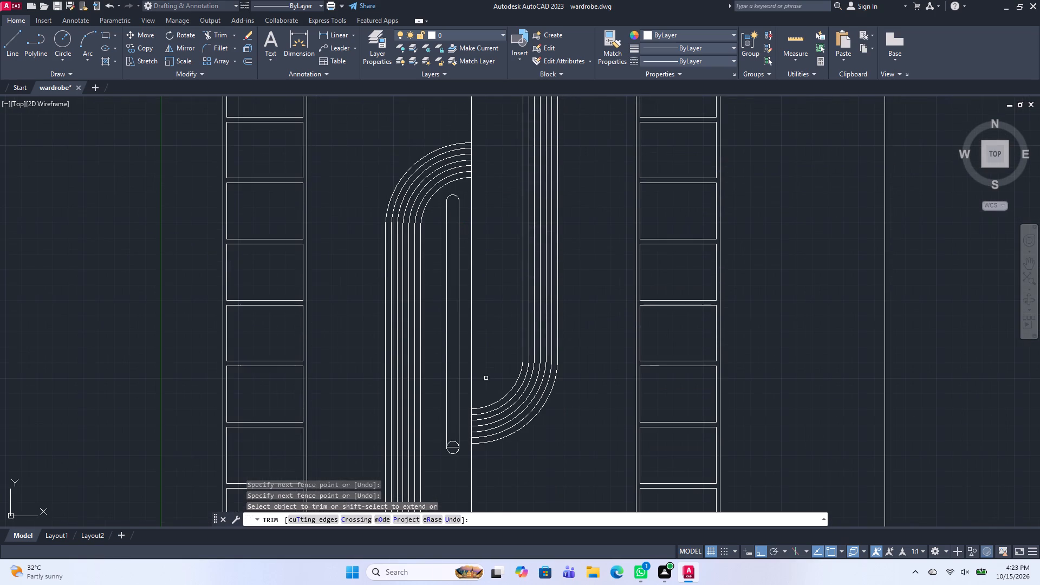
scroll(451, 450, up, 3)
drag(451, 450, 455, 365)
key(space)
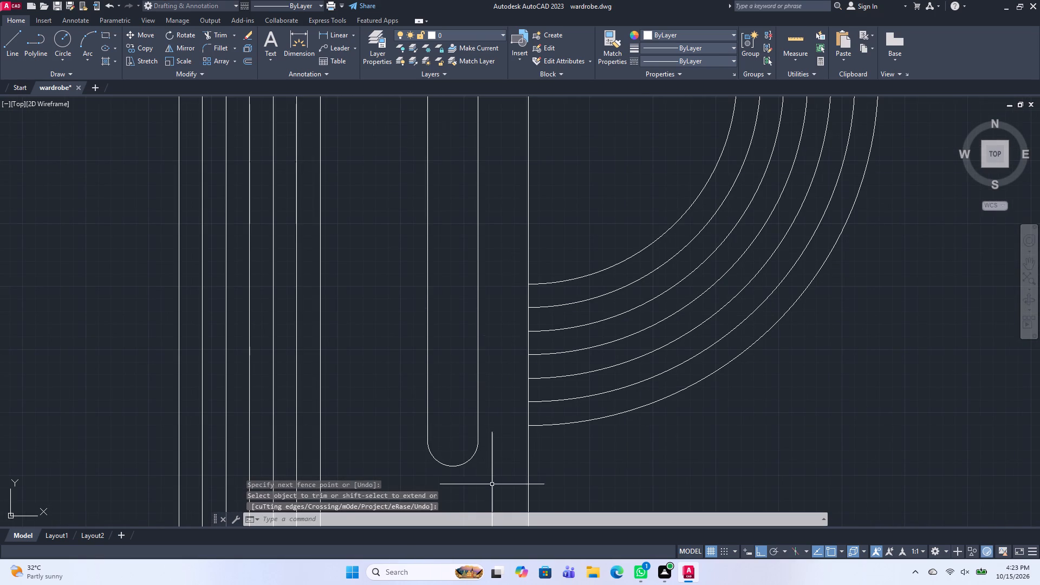
Join the handle's straight sides and rounded ends into a polyline outline.
drag(491, 492, 485, 481)
middle_drag(396, 285, 414, 505)
scroll(399, 362, down, 3)
middle_drag(399, 307, 403, 327)
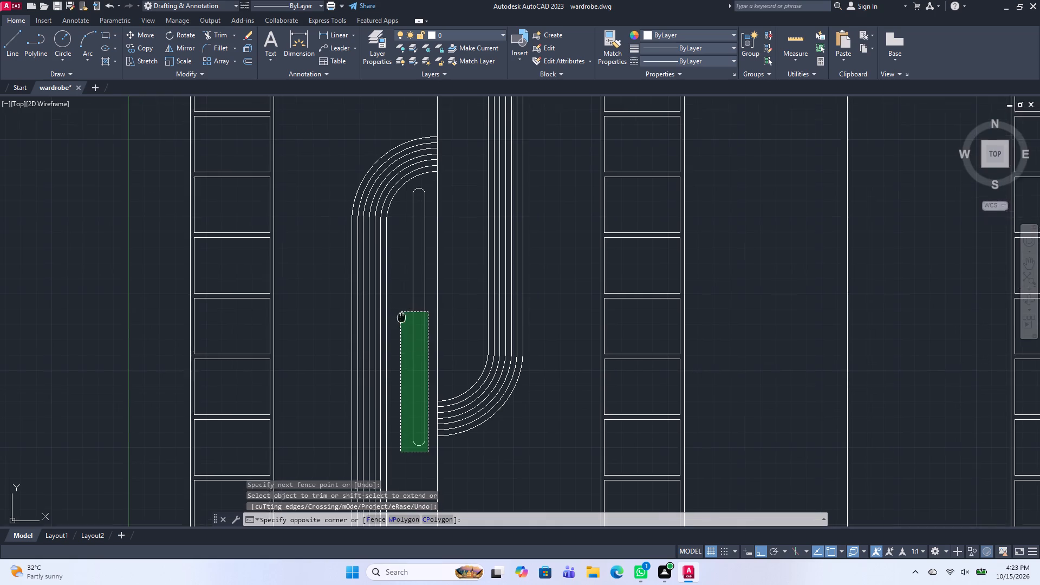
middle_drag(403, 327, 408, 380)
scroll(415, 254, up, 3)
click(415, 254)
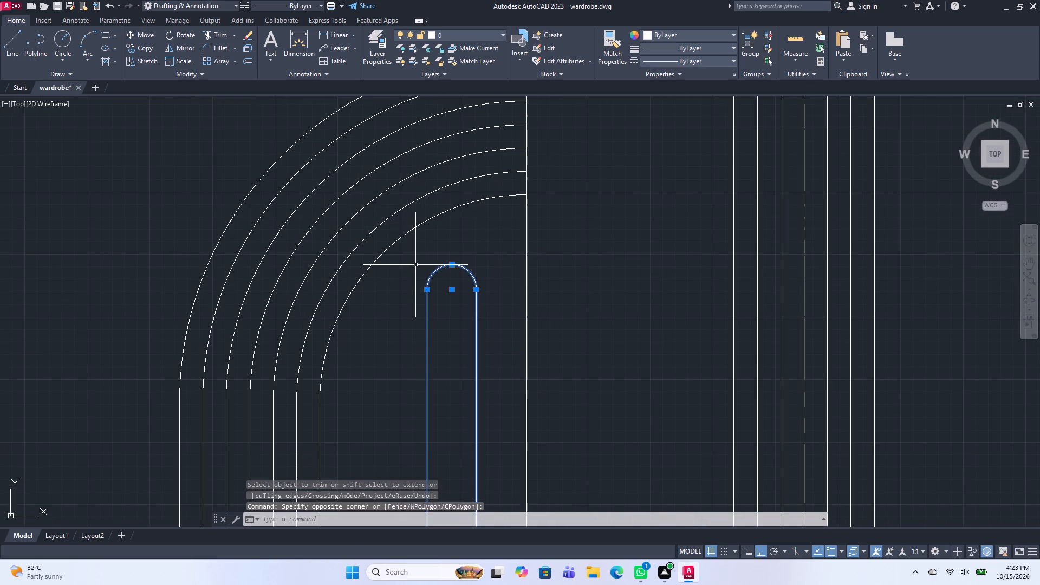
text(j)
key(space)
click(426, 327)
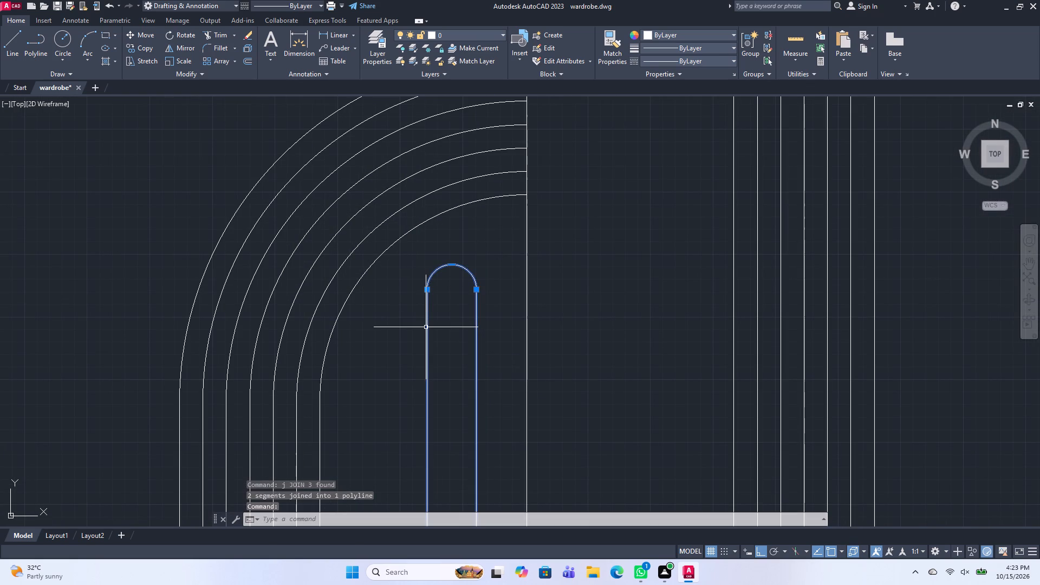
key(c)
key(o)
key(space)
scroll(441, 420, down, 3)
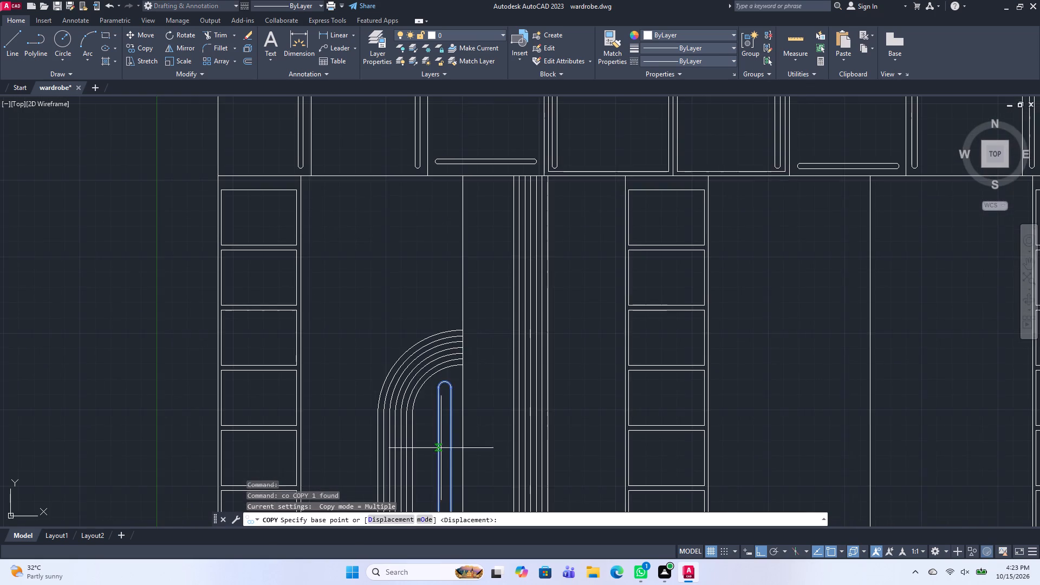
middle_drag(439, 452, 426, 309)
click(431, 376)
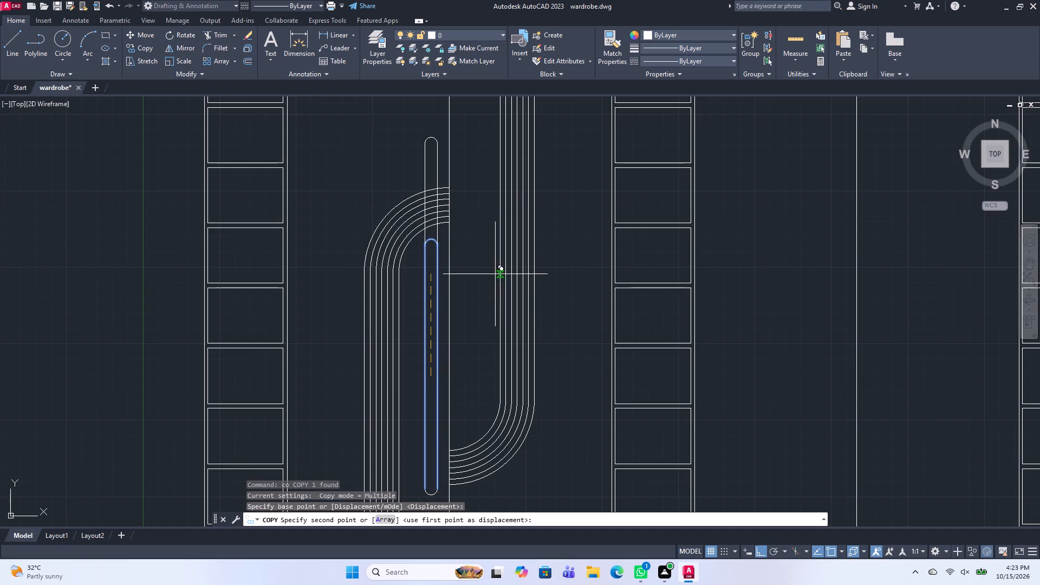
Turn ortho mode off and copy the complete rounded handle to the other side of the divider, higher up inside the right curved band.
click(757, 548)
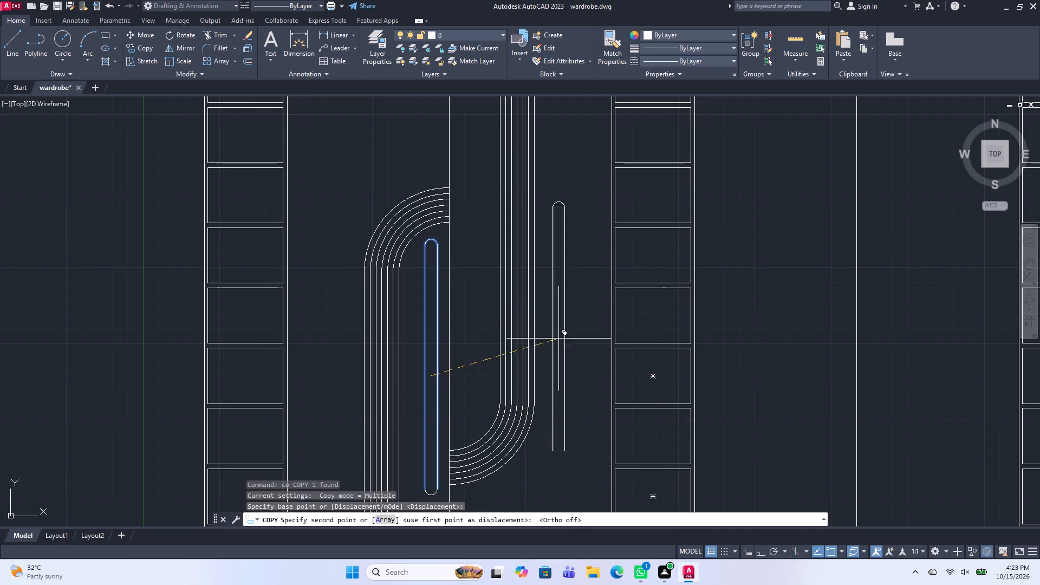
key(Escape)
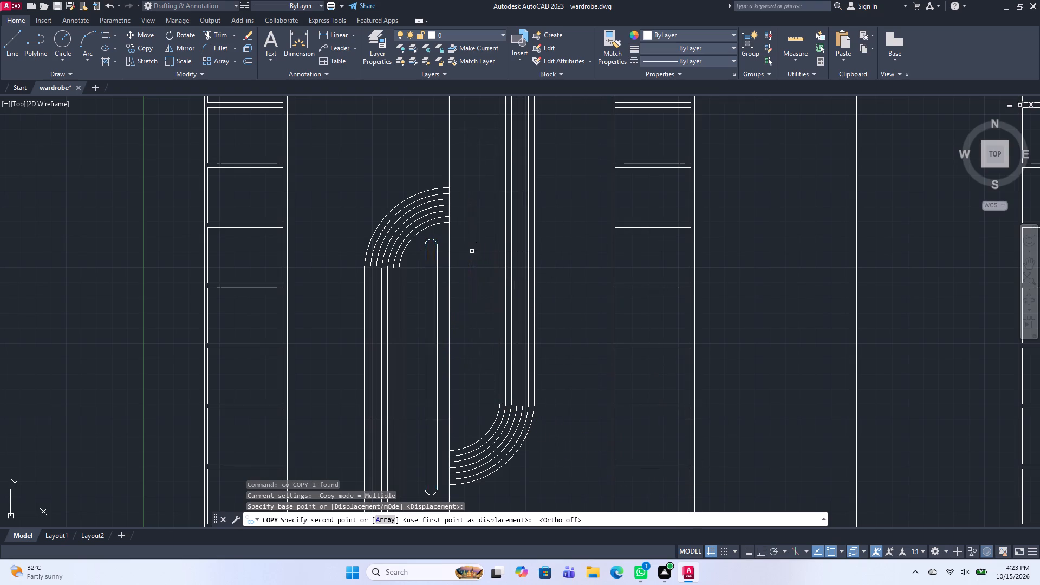
middle_drag(438, 395, 431, 296)
click(428, 401)
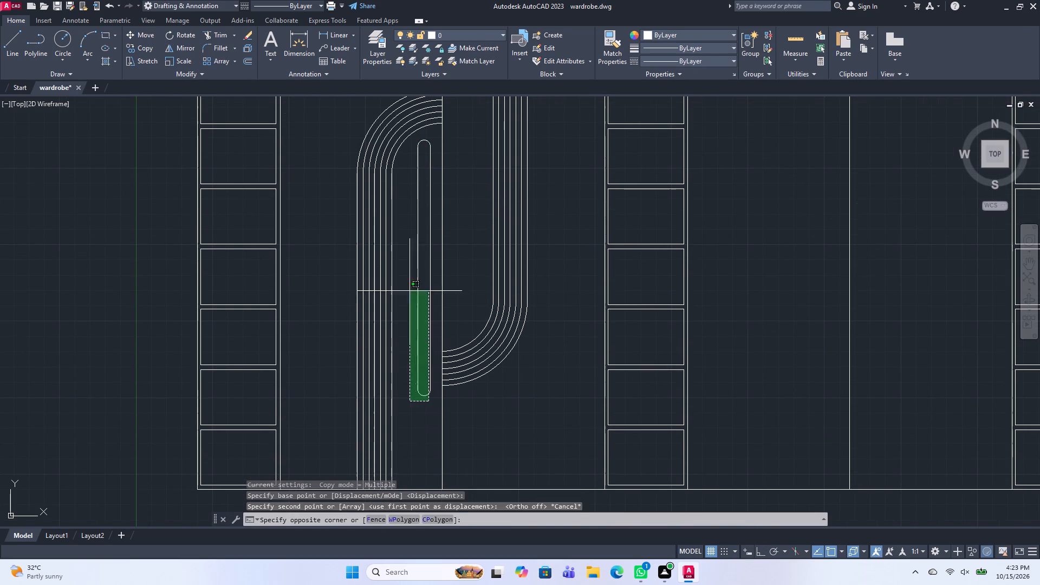
click(404, 177)
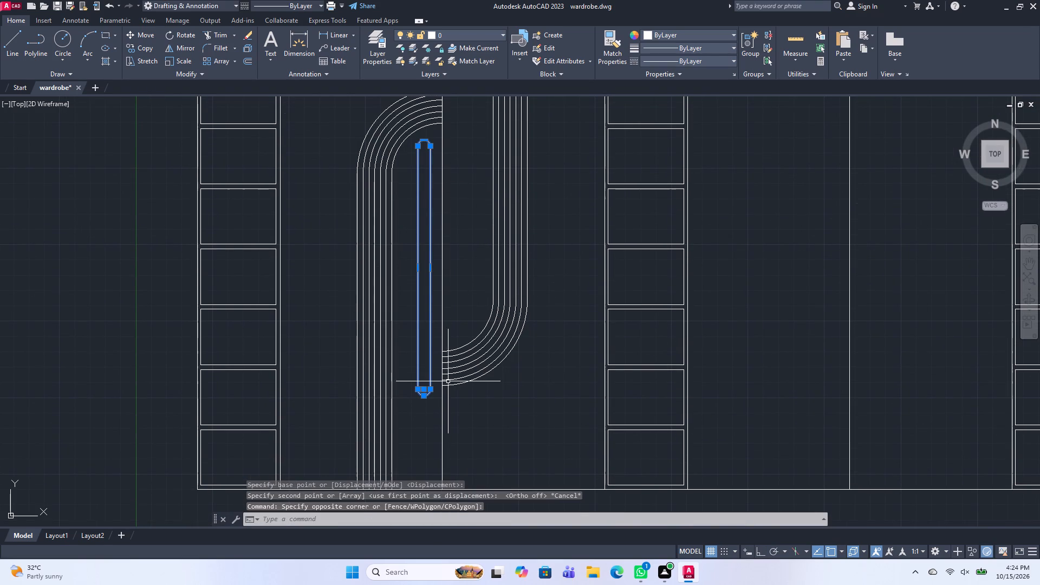
key(c)
text(o)
key(space)
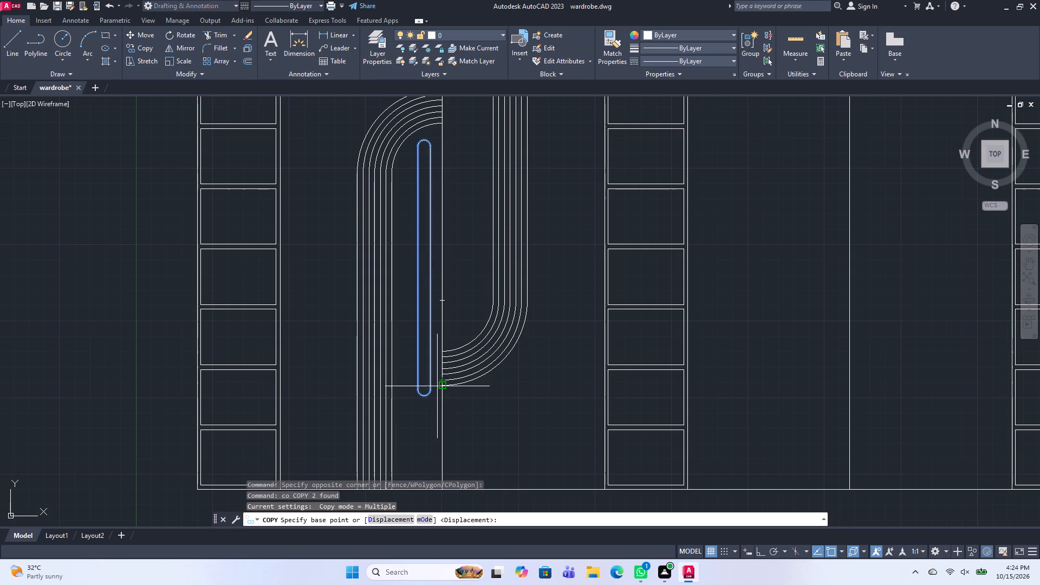
click(424, 269)
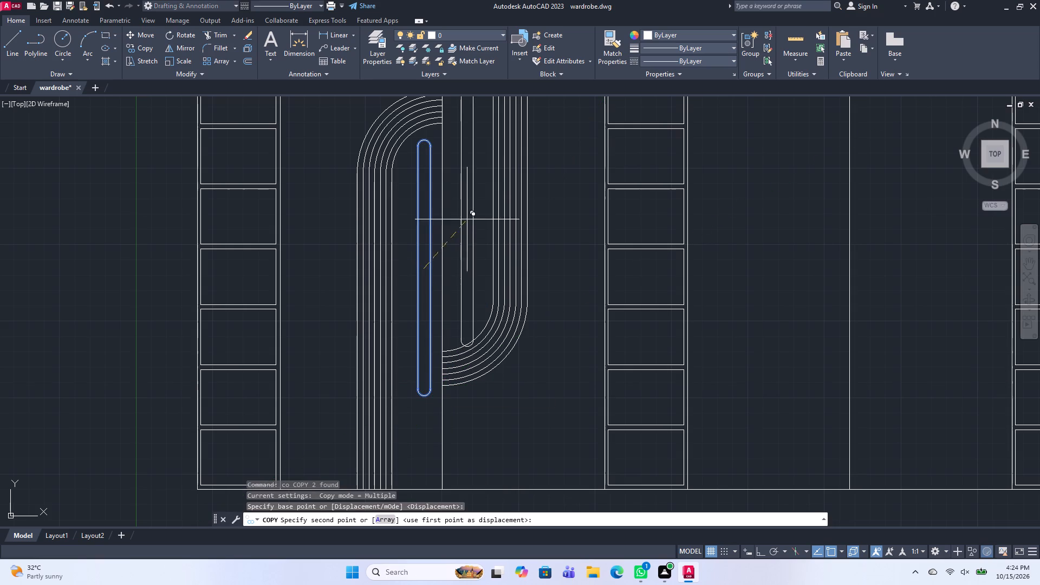
middle_drag(465, 178, 486, 298)
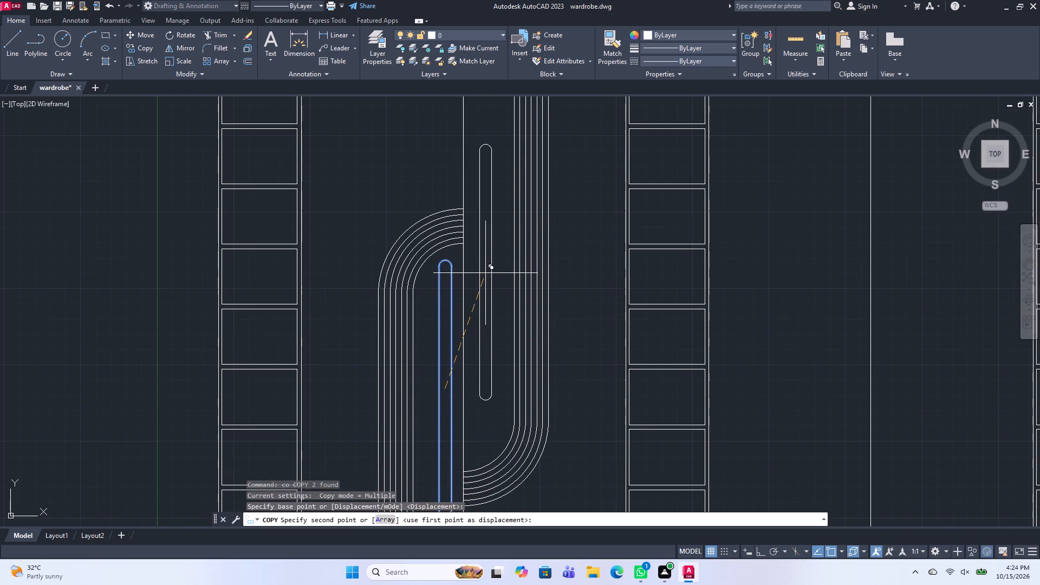
click(485, 273)
key(Escape)
Copy both curved bands, both handles and the divider from the left door pair to the right pair, aligned at the divider's base.
scroll(492, 320, down, 2)
middle_drag(499, 430, 493, 403)
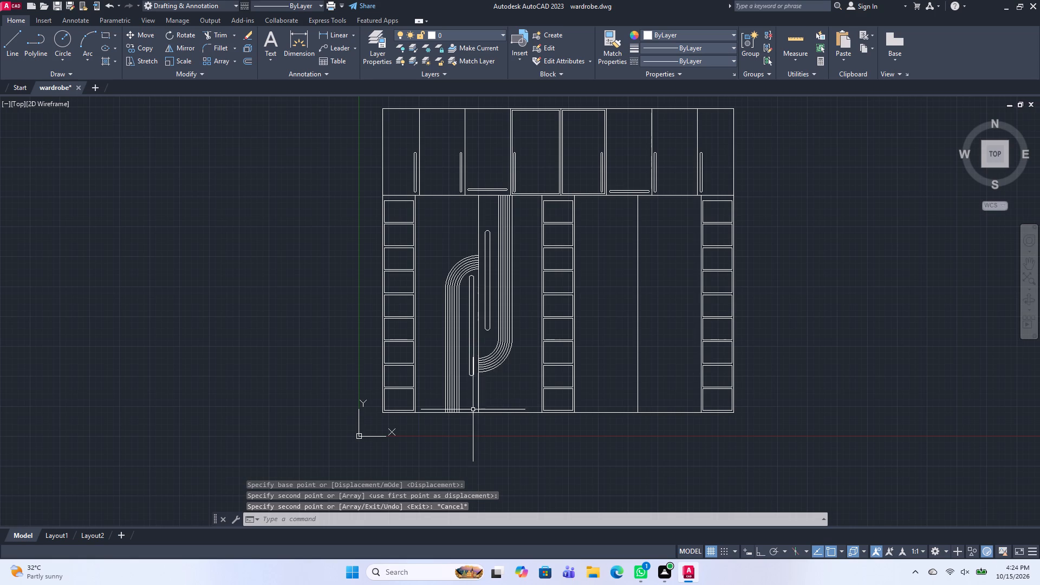
scroll(469, 384, up, 2)
middle_drag(480, 399, 452, 500)
scroll(490, 503, down, 1)
middle_drag(540, 461, 532, 356)
drag(527, 421, 526, 399)
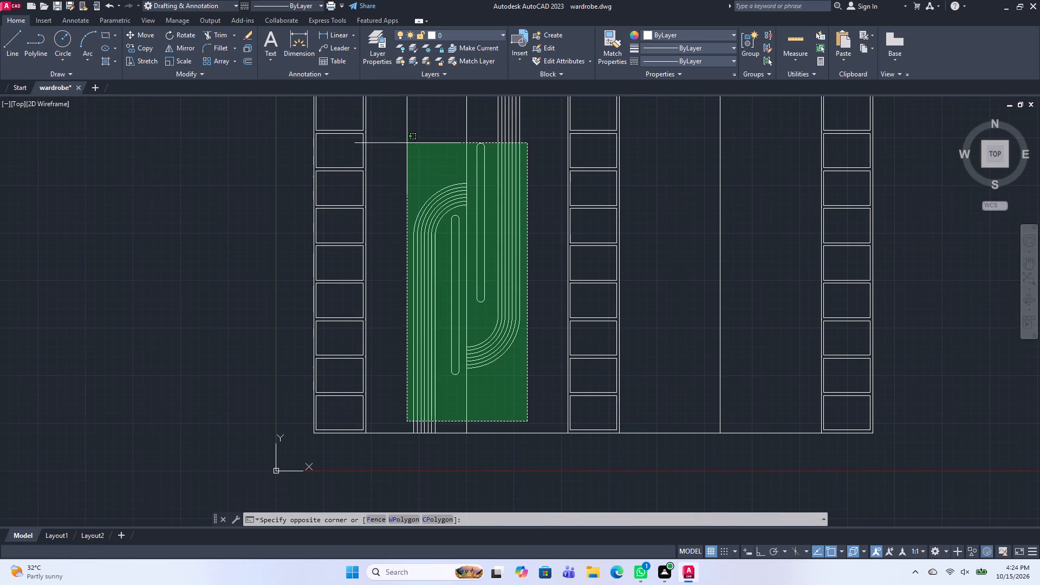
click(392, 116)
middle_drag(485, 321, 491, 414)
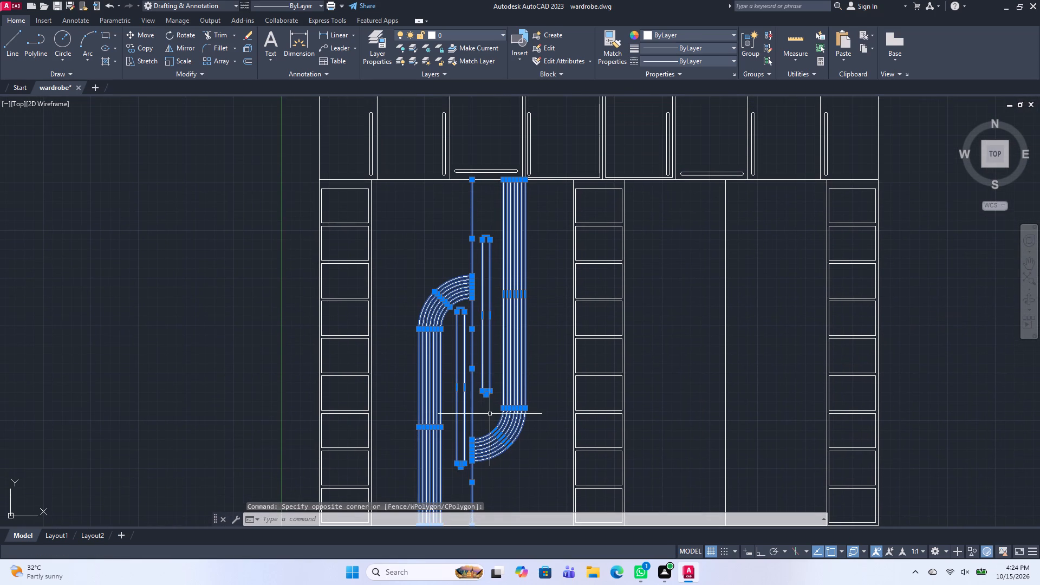
text(co)
key(space)
middle_drag(474, 440, 517, 165)
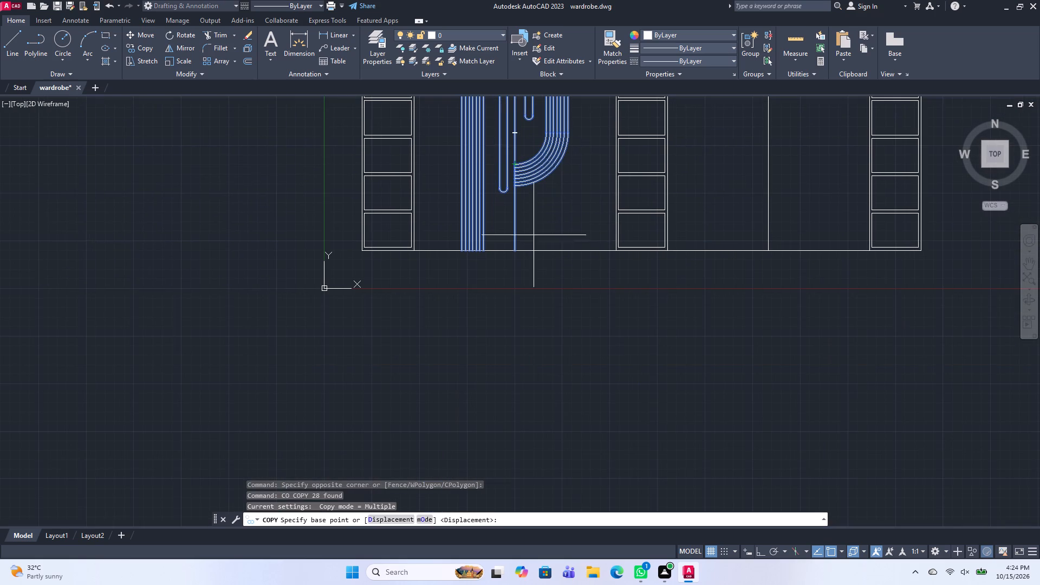
click(516, 252)
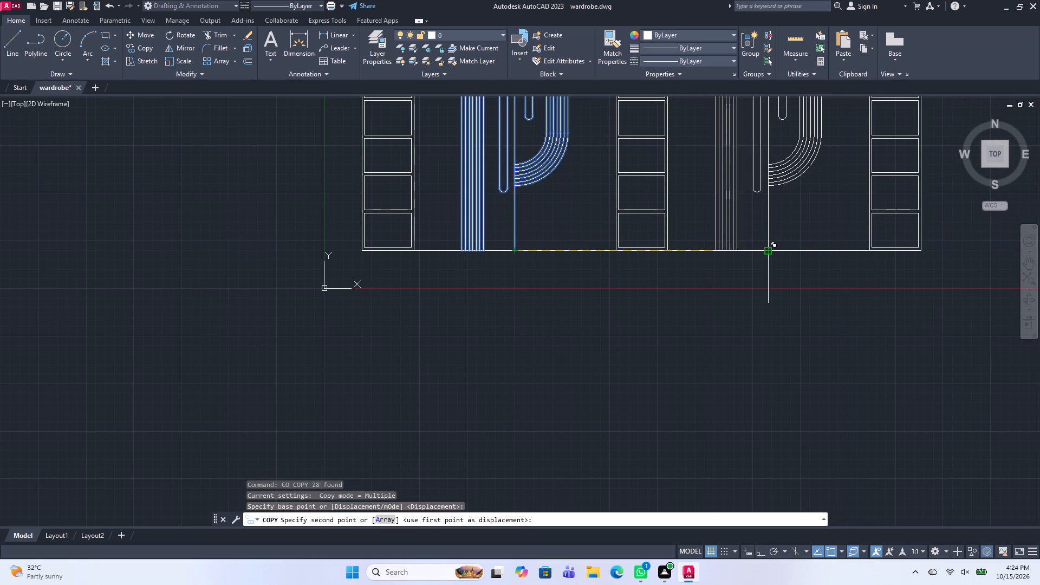
click(767, 249)
key(space)
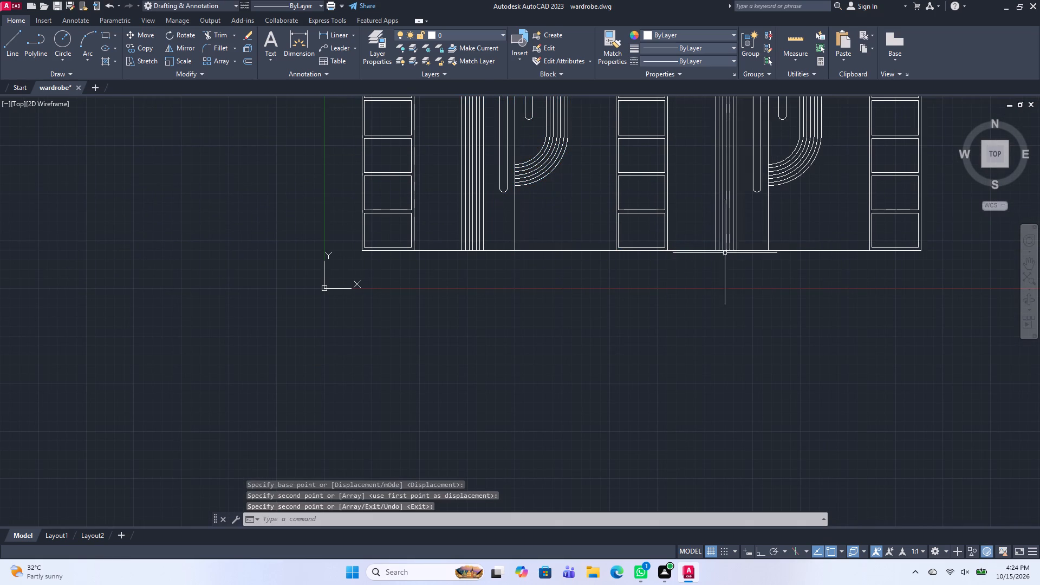
Save the wardrobe drawing.
scroll(636, 266, down, 2)
middle_drag(661, 281, 554, 406)
scroll(553, 328, up, 2)
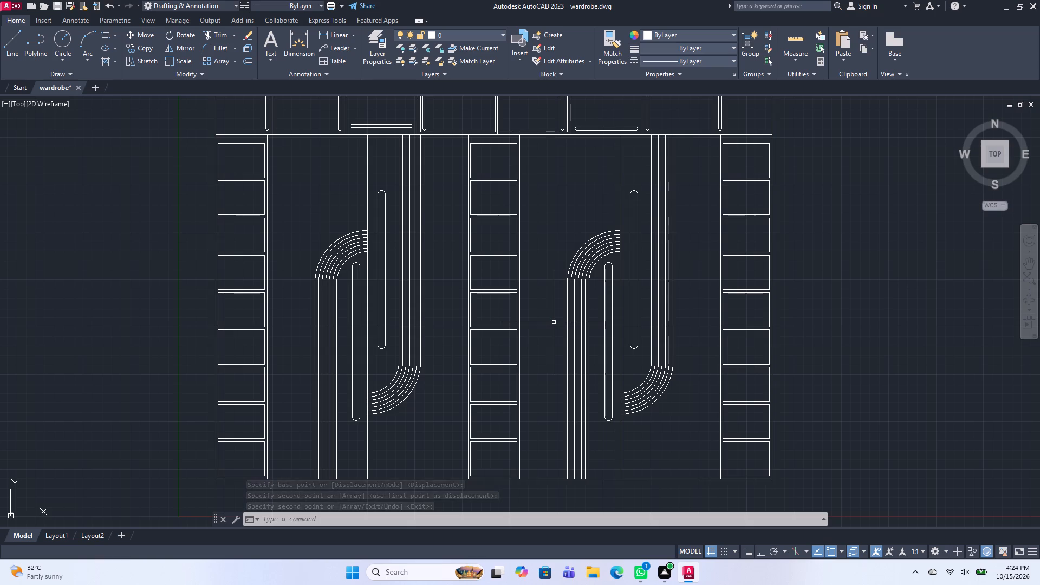
key(space)
key(ctrl+s)
Hatch the top rectangle of the middle strip with the GOST_GLASS pattern.
scroll(478, 339, down, 2)
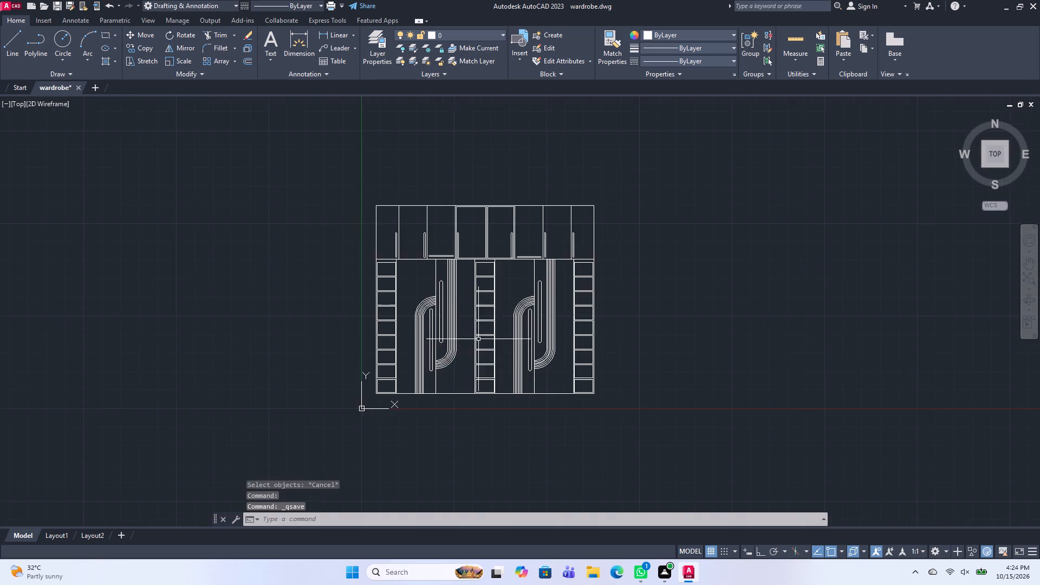
scroll(513, 339, up, 2)
middle_drag(596, 378, 588, 393)
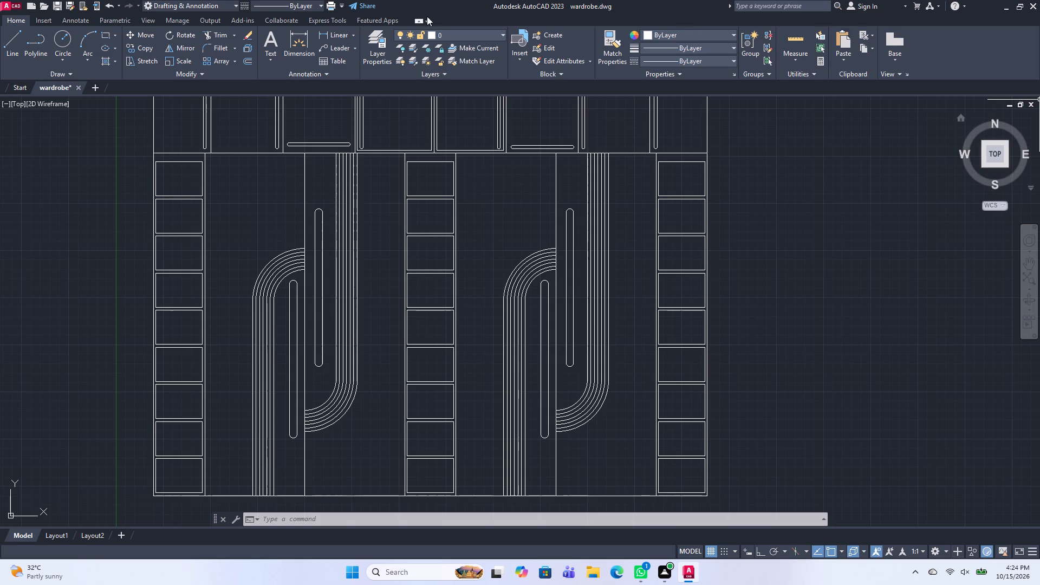
click(106, 64)
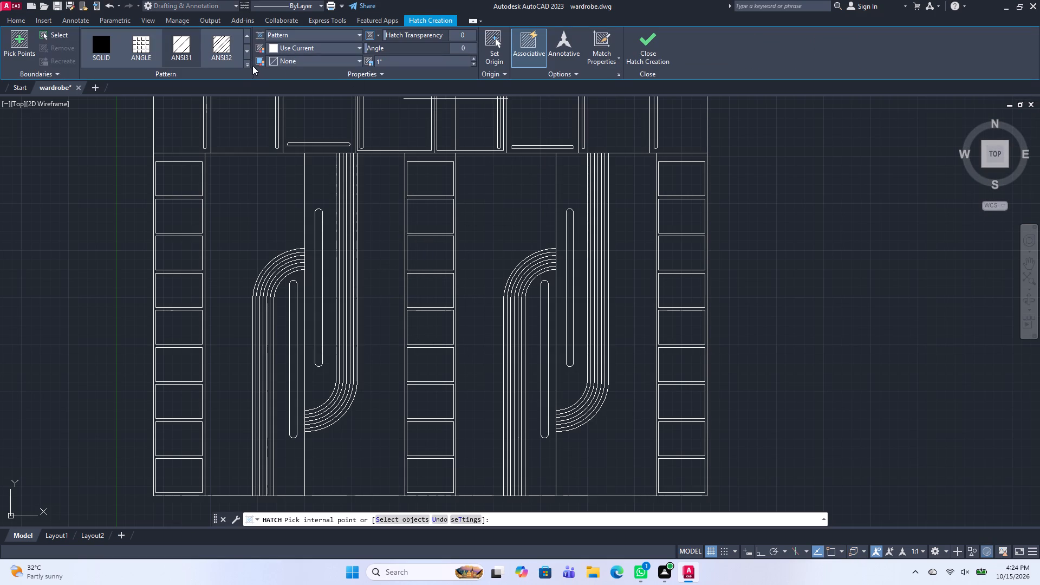
click(248, 64)
scroll(205, 128, down, 7)
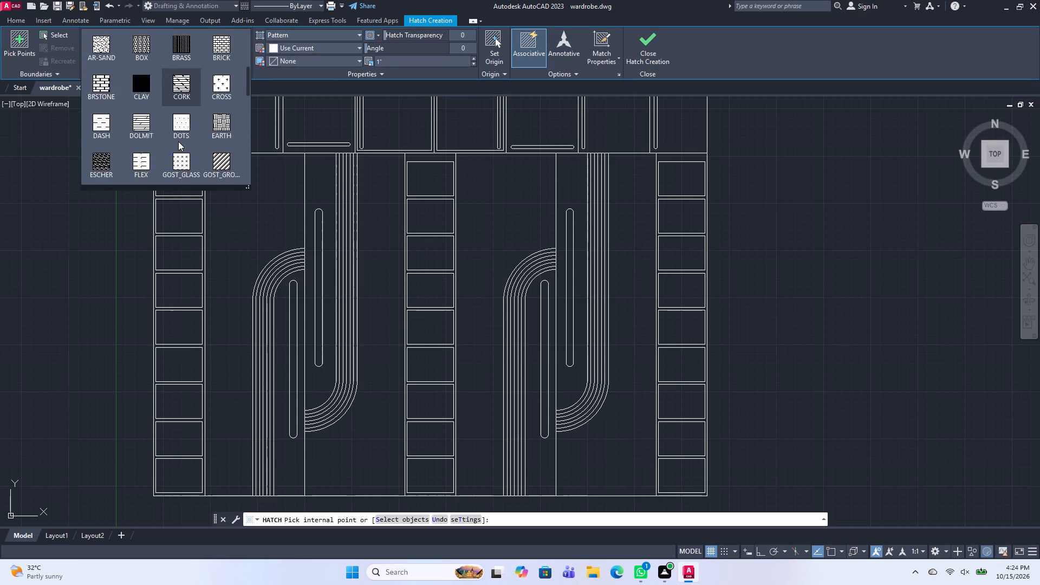
click(184, 126)
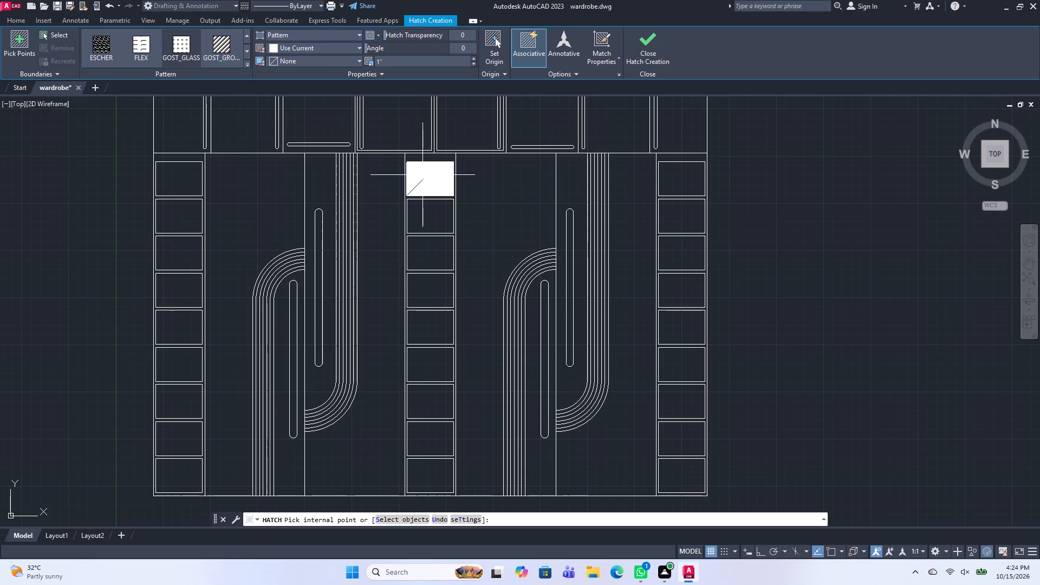
click(422, 175)
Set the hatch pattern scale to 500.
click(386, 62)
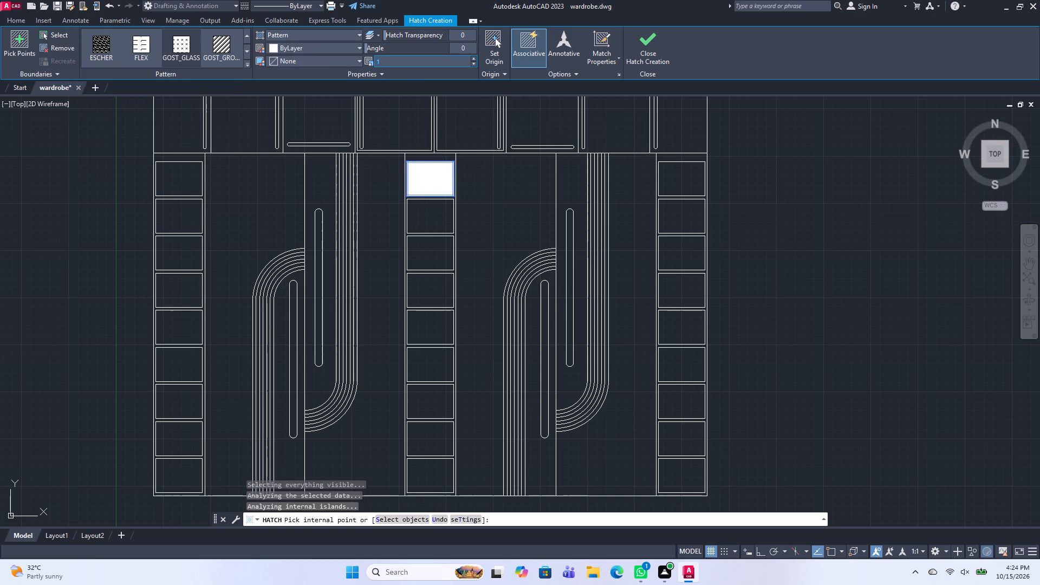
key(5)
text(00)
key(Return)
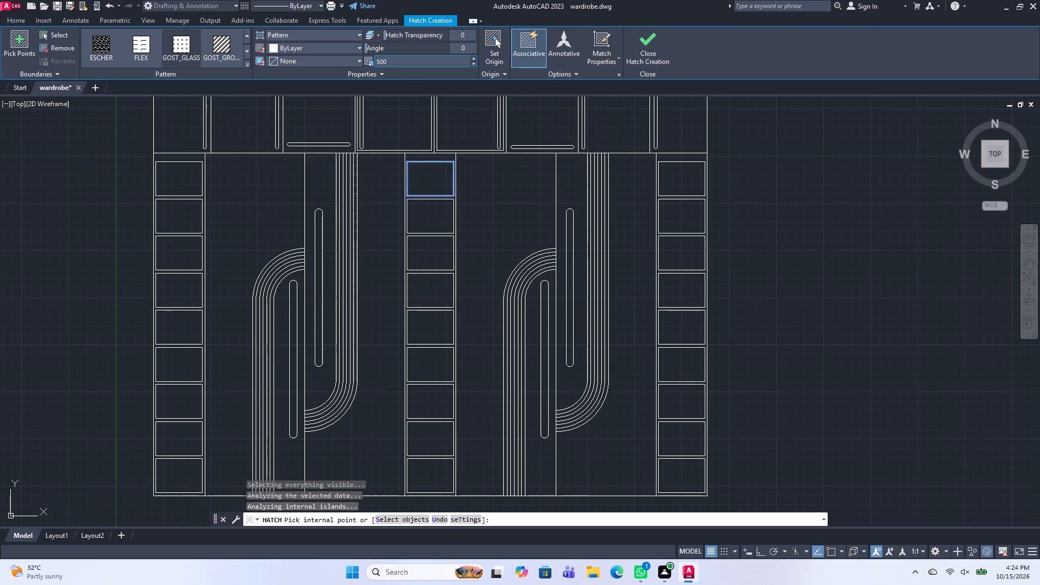
Set the hatch pattern scale to 50.
key(BackSpace)
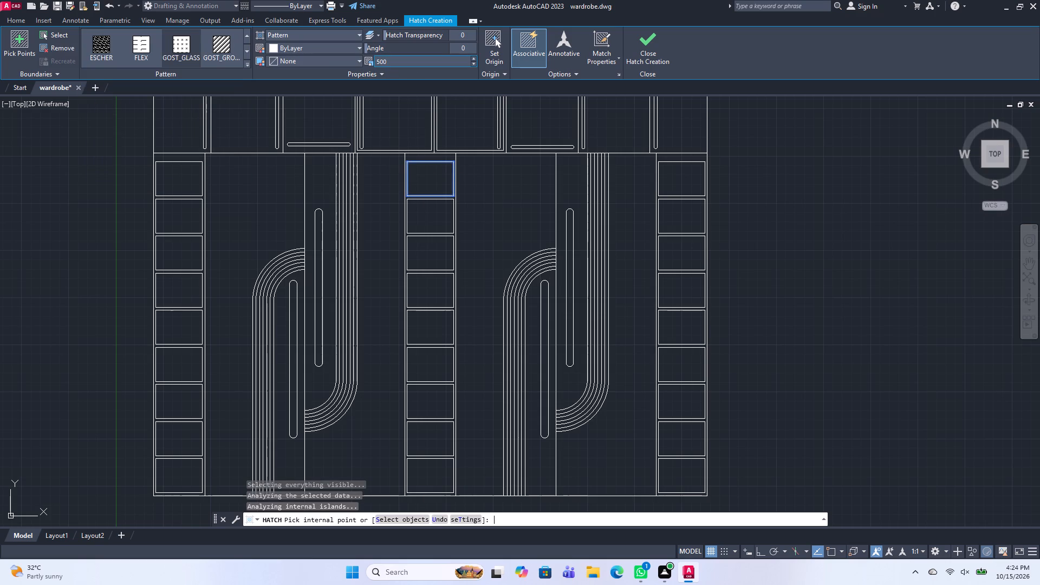
key(BackSpace)
click(385, 64)
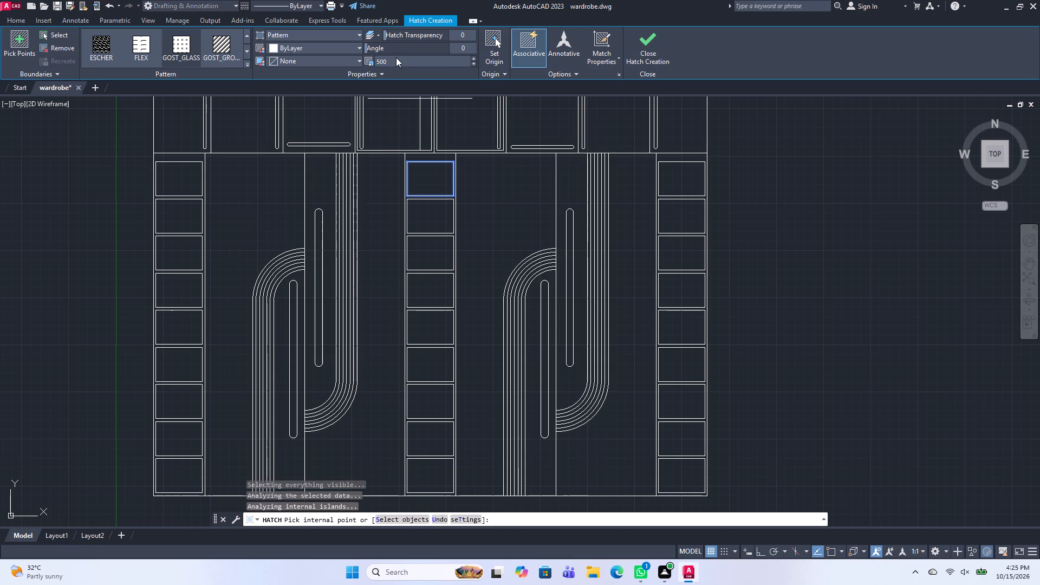
click(396, 57)
click(395, 65)
text(50)
key(Return)
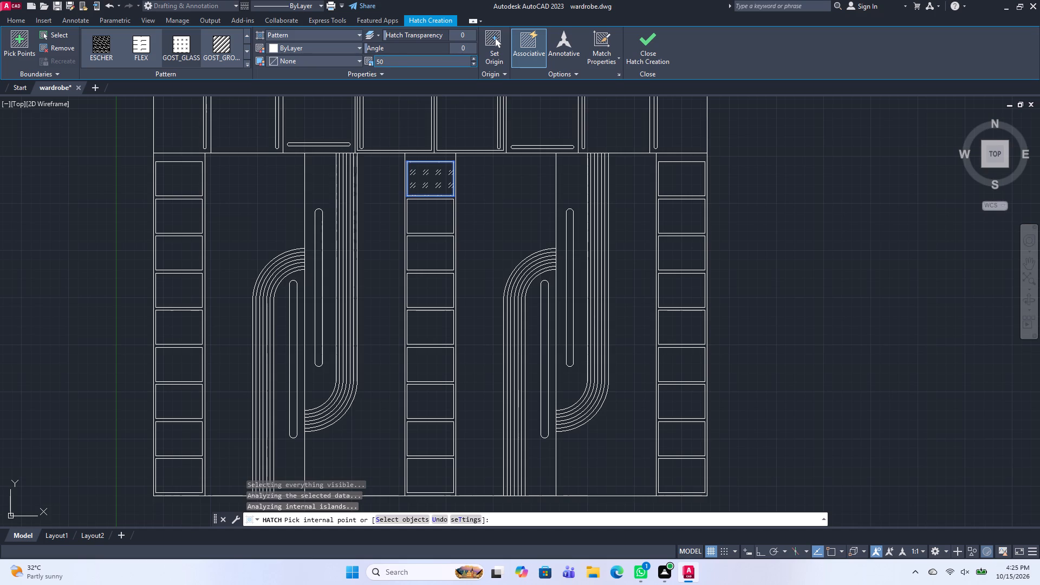
Finish the hatch in the middle strip's top rectangle.
click(640, 48)
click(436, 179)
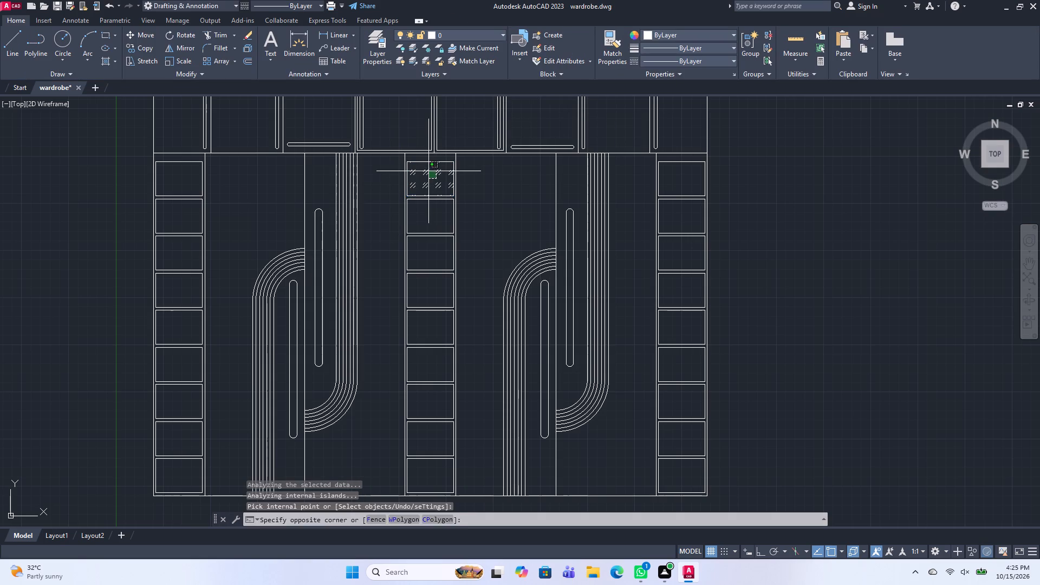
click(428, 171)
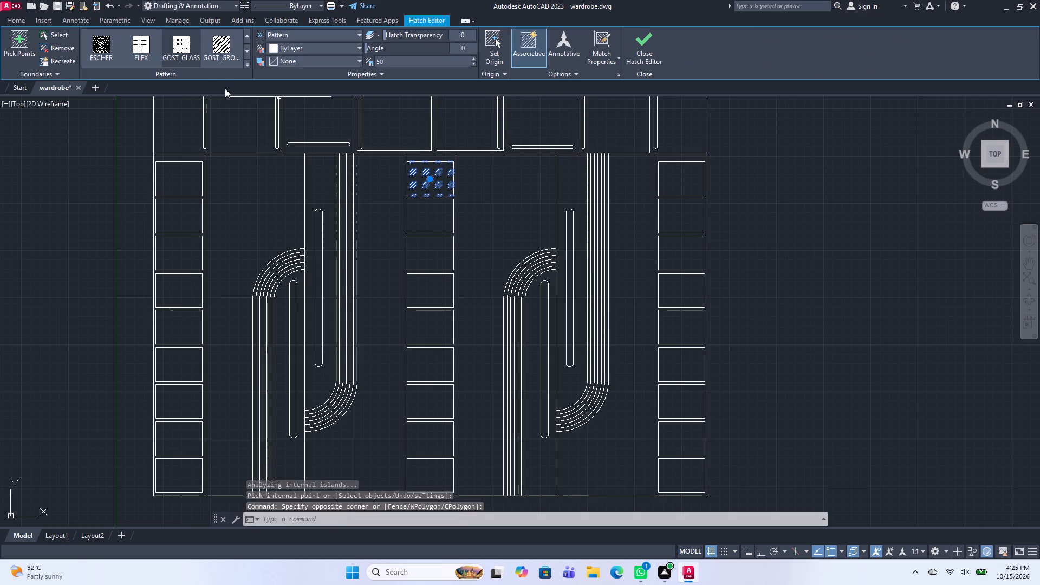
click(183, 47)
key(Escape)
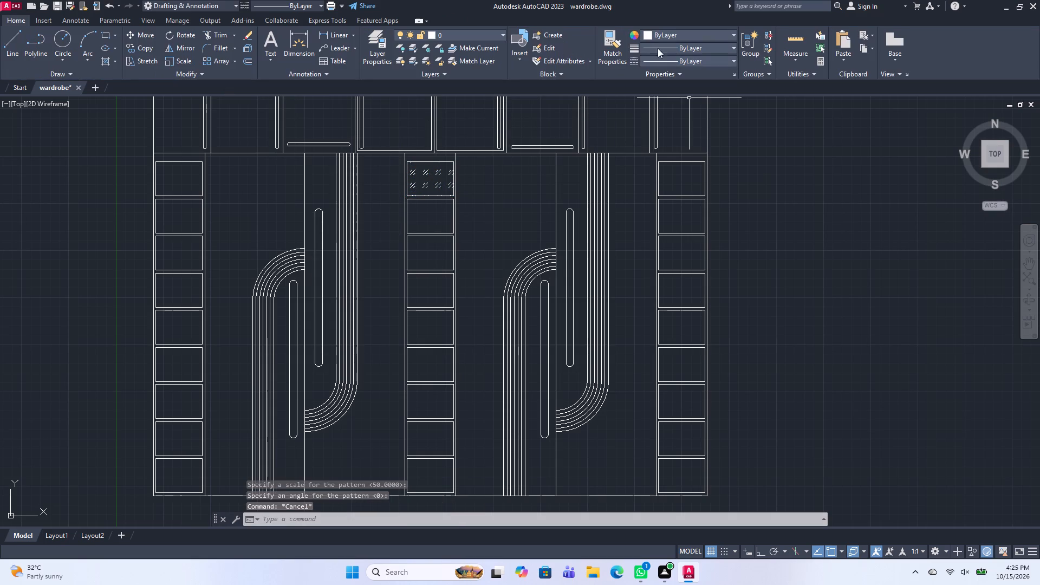
Hatch the remaining eight rectangles of the middle strip with the GOST_GLASS pattern at scale 50.
click(100, 62)
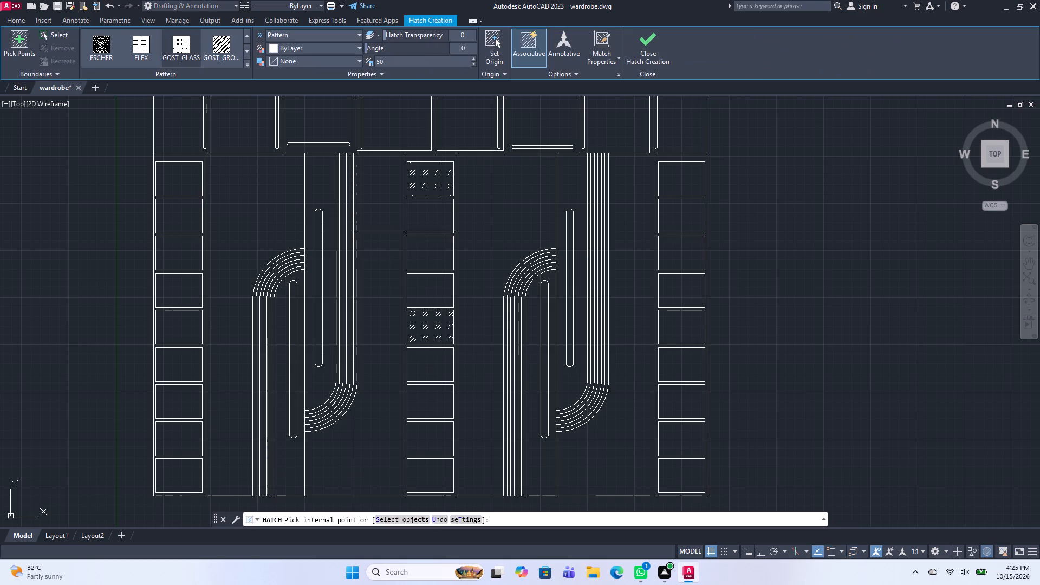
click(427, 221)
click(428, 262)
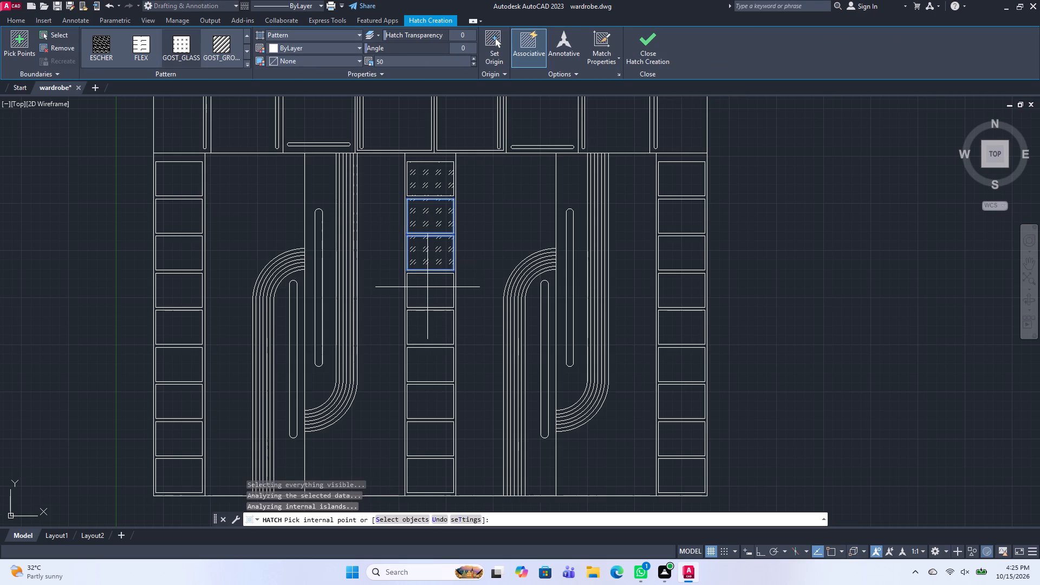
click(427, 289)
click(439, 339)
click(433, 371)
click(428, 399)
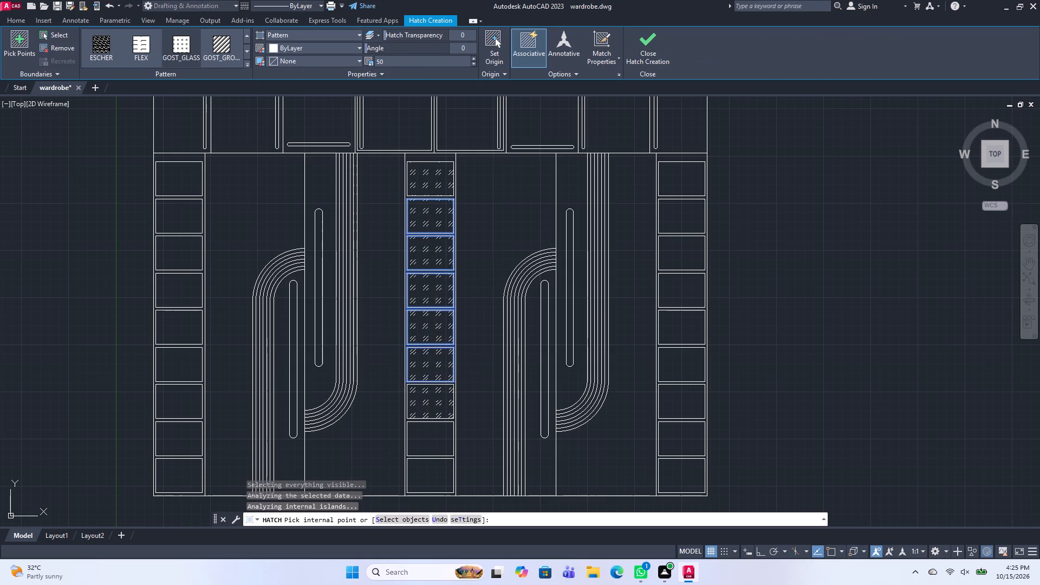
click(426, 437)
click(429, 463)
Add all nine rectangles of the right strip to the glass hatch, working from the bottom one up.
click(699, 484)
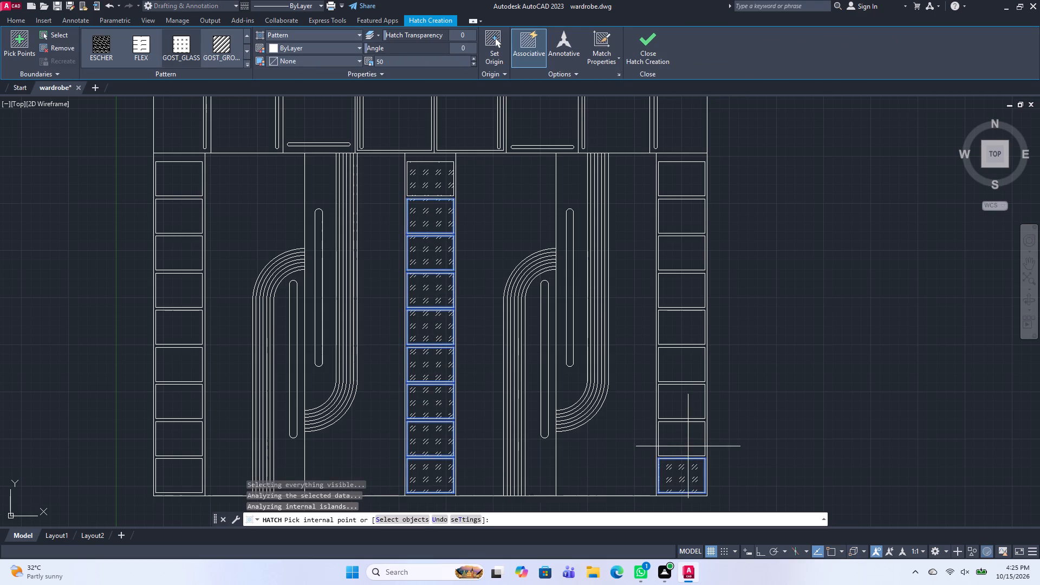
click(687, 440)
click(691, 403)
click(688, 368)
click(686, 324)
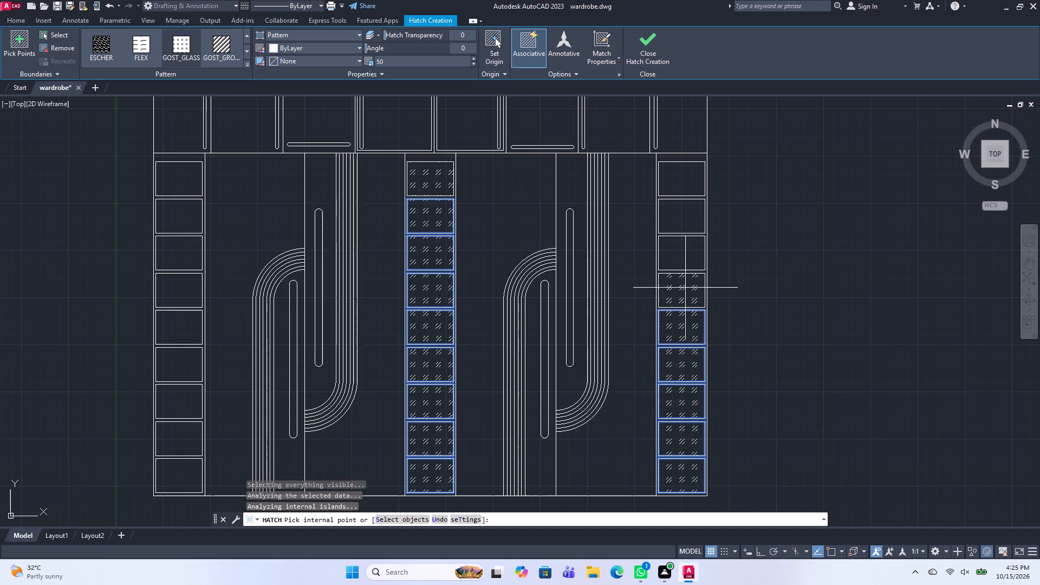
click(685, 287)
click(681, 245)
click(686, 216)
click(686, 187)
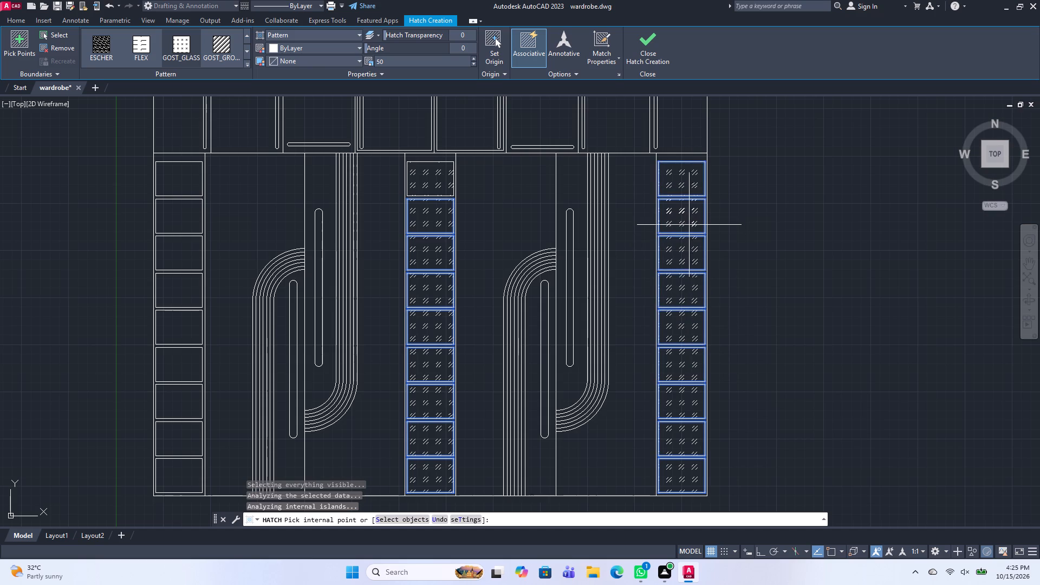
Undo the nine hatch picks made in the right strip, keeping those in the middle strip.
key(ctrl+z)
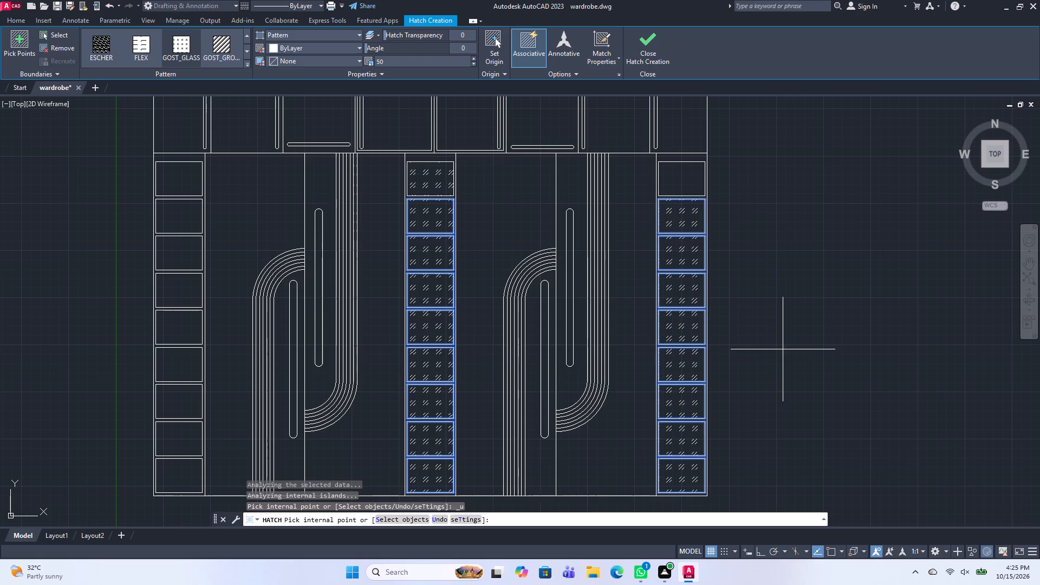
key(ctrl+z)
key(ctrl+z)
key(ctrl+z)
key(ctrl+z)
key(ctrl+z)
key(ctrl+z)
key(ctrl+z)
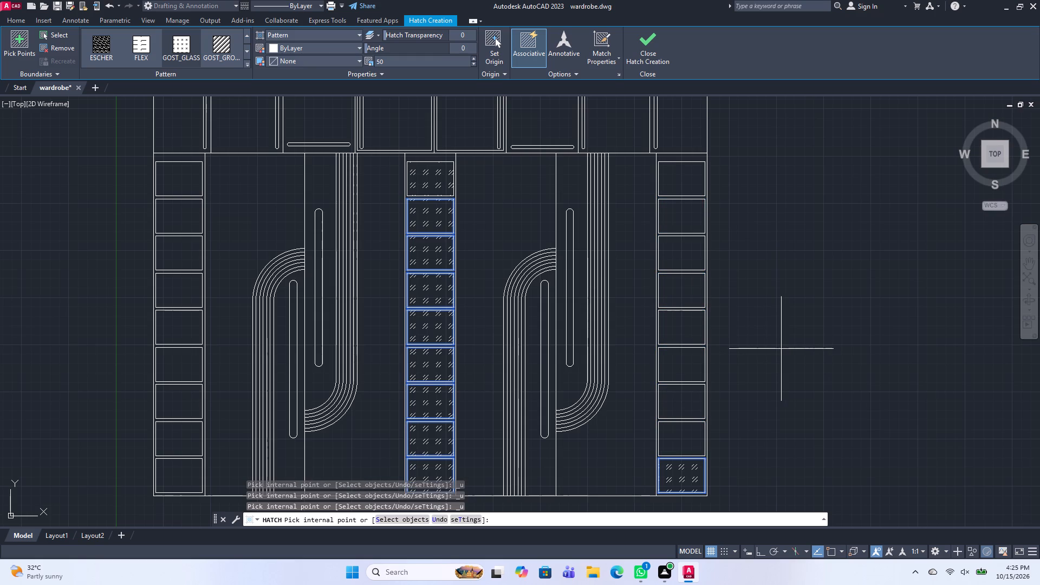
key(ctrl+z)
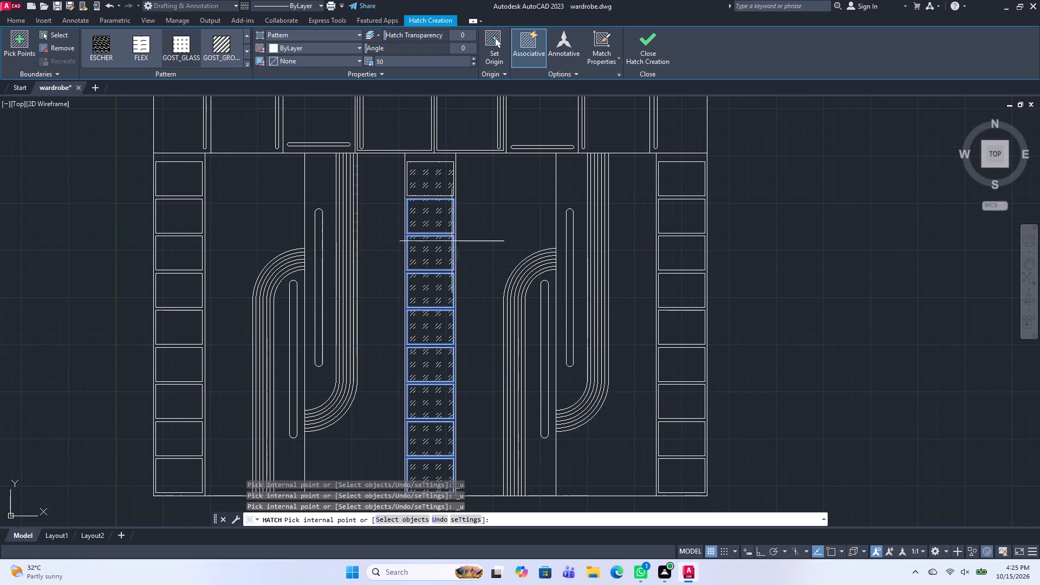
Finish the hatch on the middle strip's rectangles.
middle_drag(507, 374, 590, 353)
middle_drag(725, 238, 635, 444)
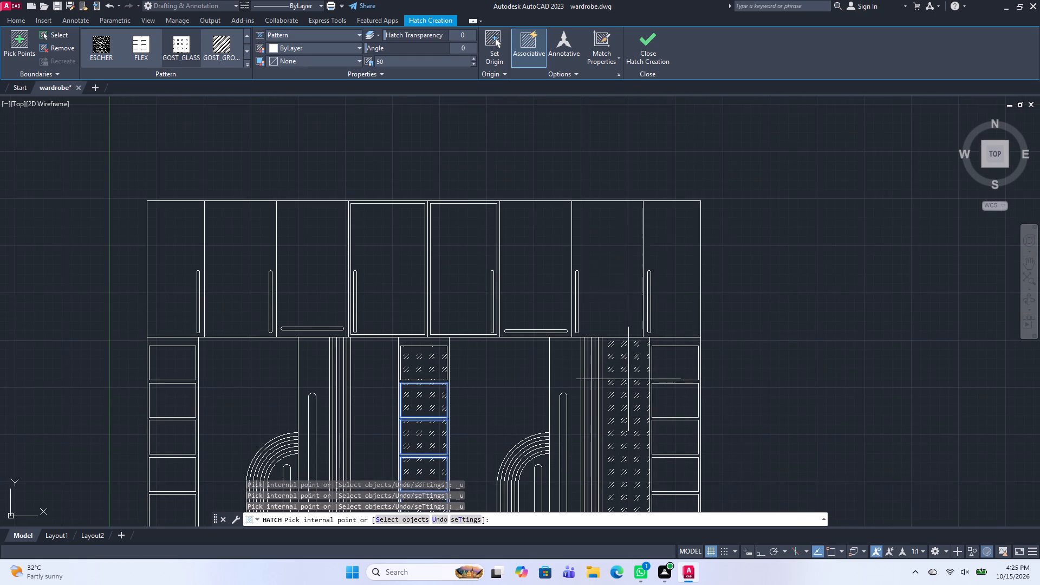
click(664, 47)
Draw short lines from both upper corners of the right strip's top rectangle out to the strip's side edges.
scroll(656, 346, up, 2)
text(l)
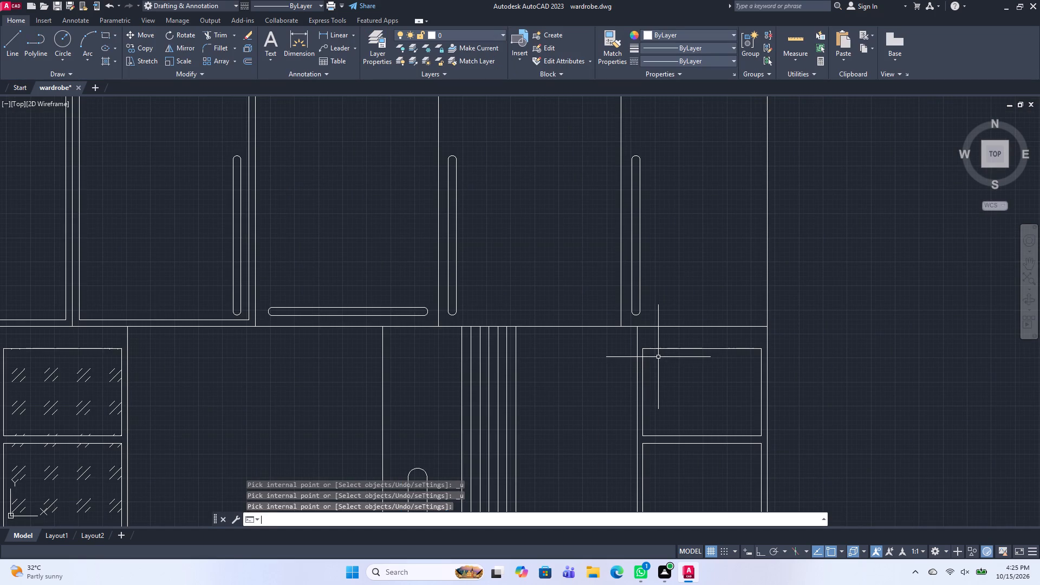
key(space)
scroll(650, 357, up, 2)
click(629, 337)
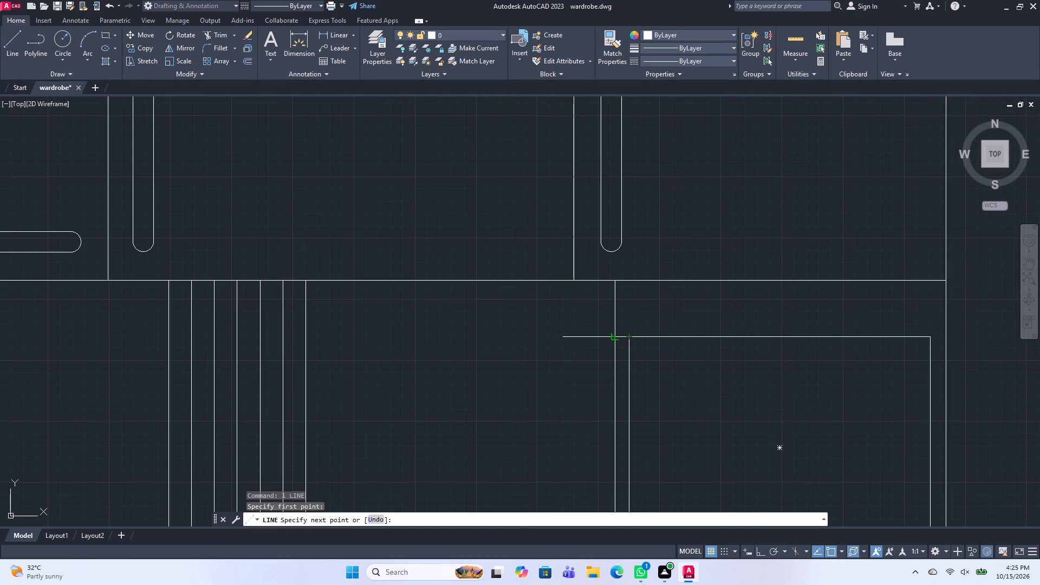
click(616, 338)
key(space)
key(space)
click(932, 339)
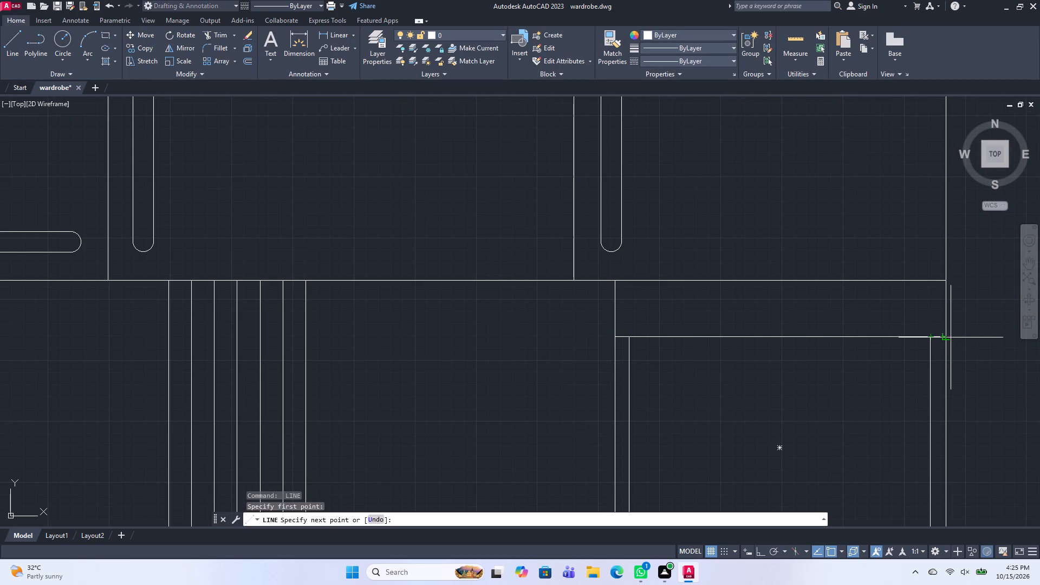
click(947, 334)
key(space)
Draw short lines from both upper corners of the right strip's second rectangle out to the strip's side edges.
scroll(827, 430, up, 1)
middle_drag(817, 400, 785, 210)
scroll(745, 223, down, 2)
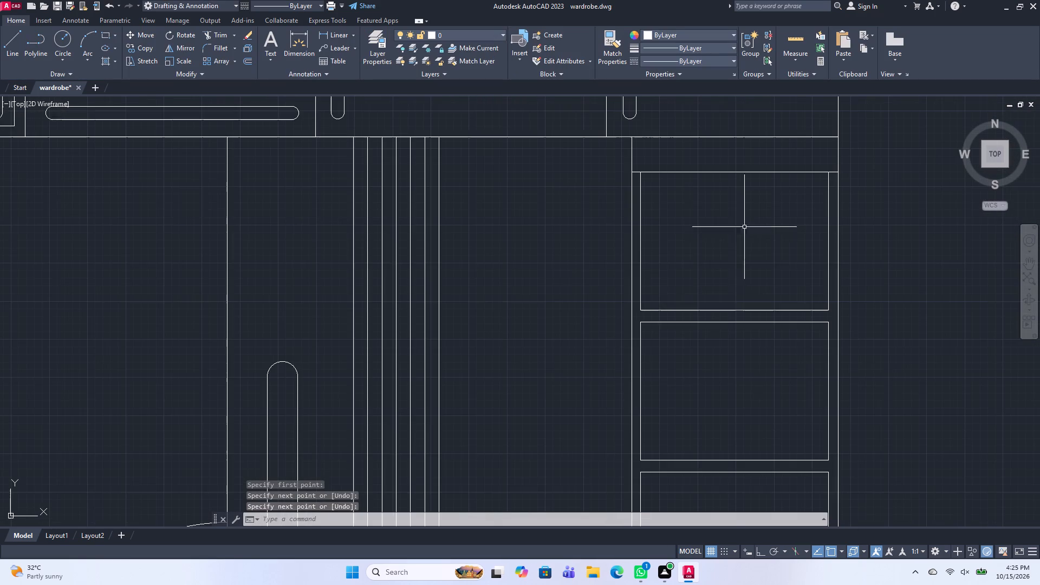
scroll(630, 326, up, 1)
key(space)
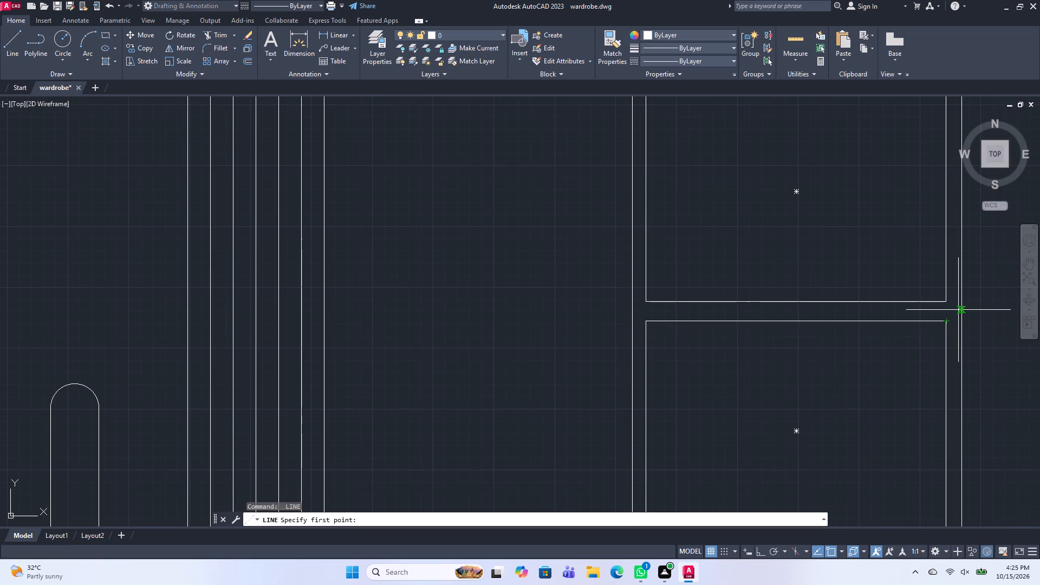
key(Escape)
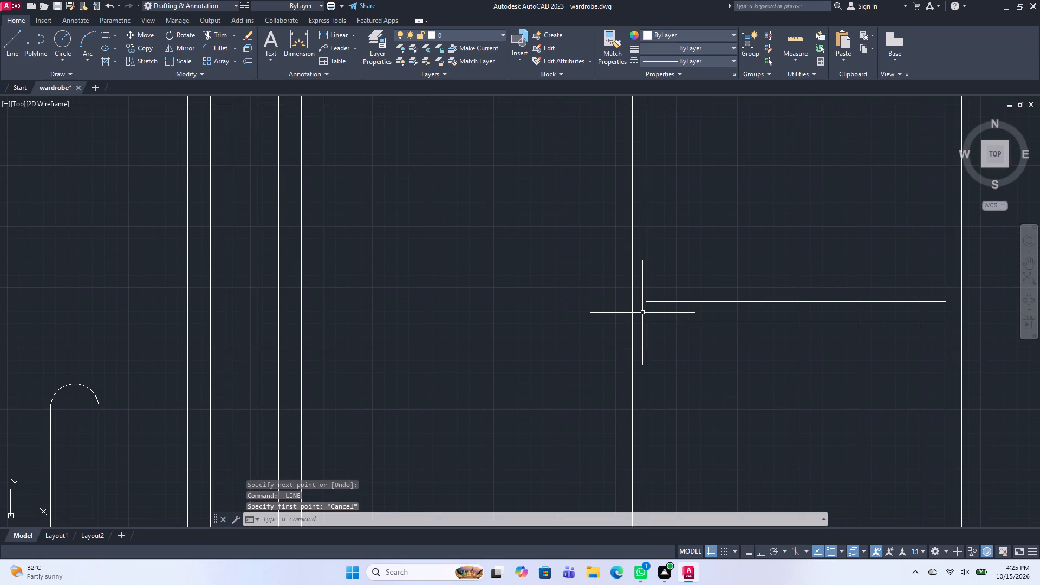
key(space)
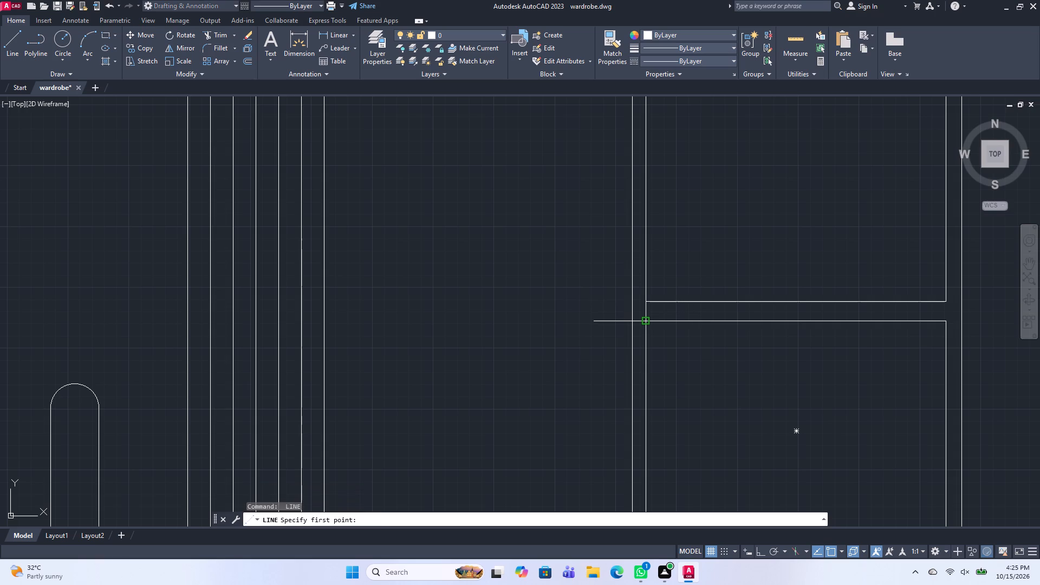
click(646, 324)
click(630, 321)
key(space)
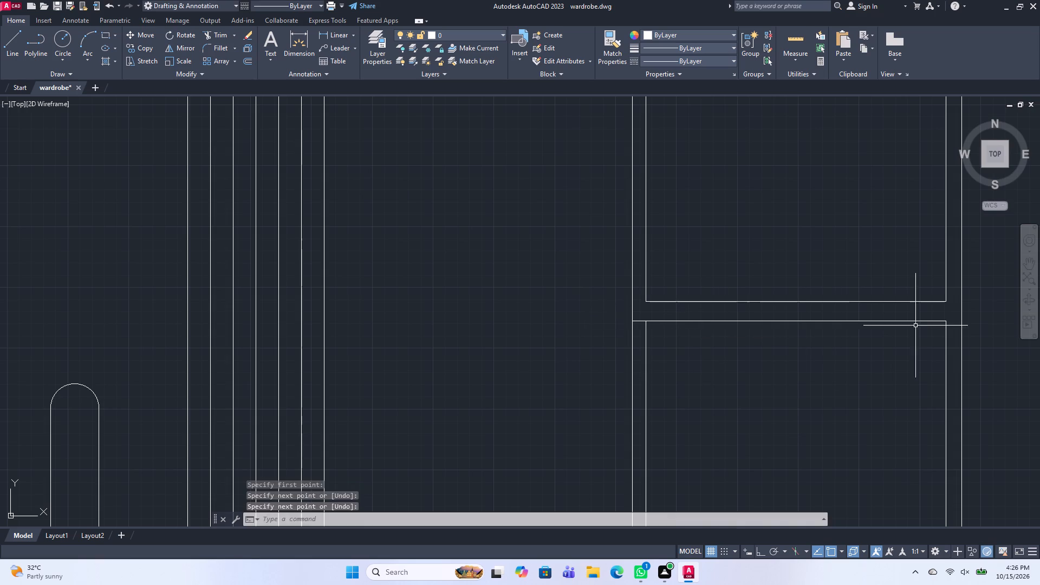
key(space)
click(948, 322)
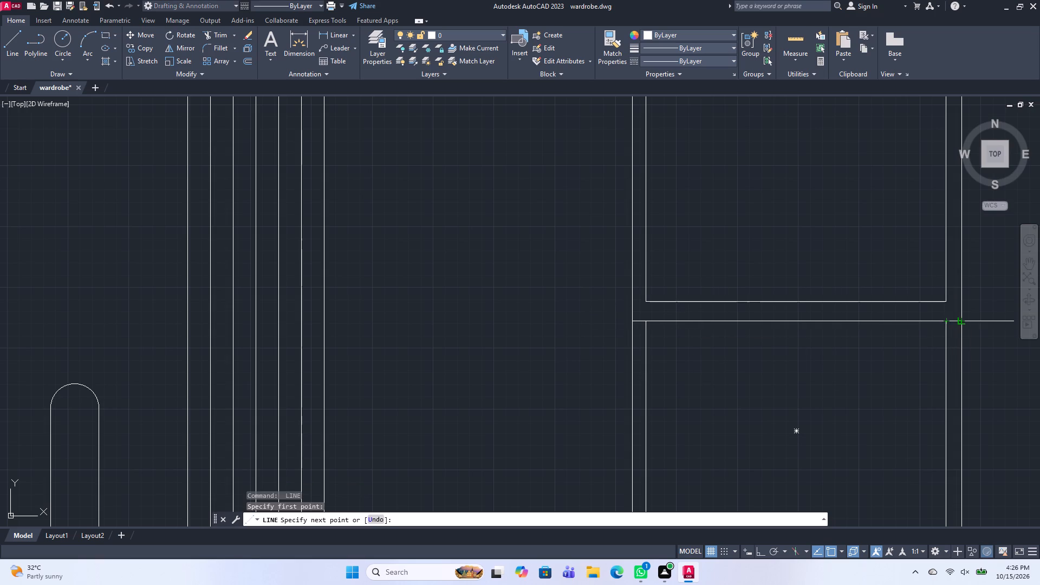
click(963, 323)
key(space)
Draw short lines from both upper corners of the right strip's third rectangle out to the strip's side edges.
scroll(799, 380, down, 1)
middle_drag(844, 398, 777, 324)
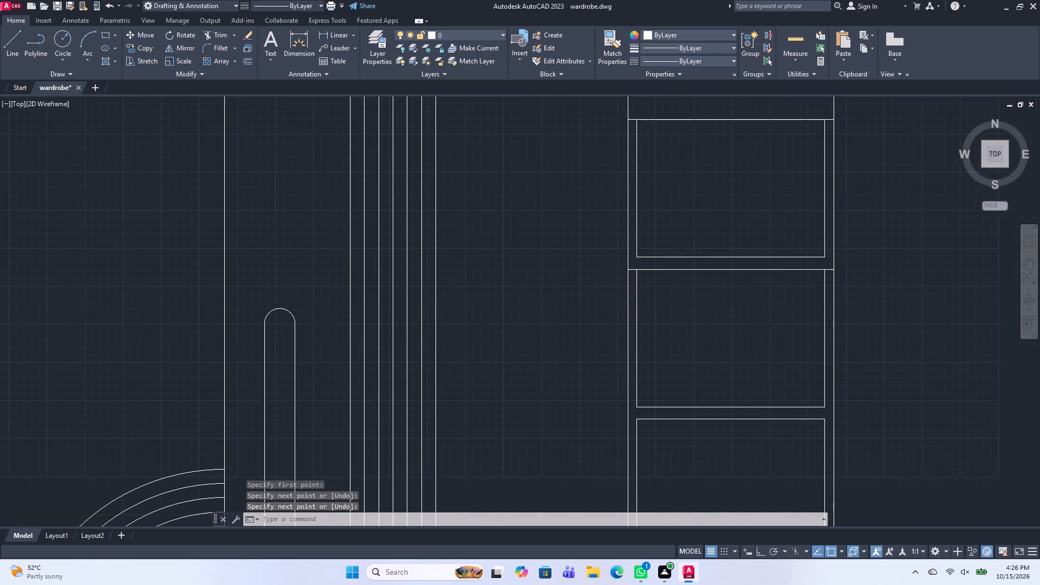
key(space)
scroll(810, 374, down, 2)
scroll(757, 404, up, 1)
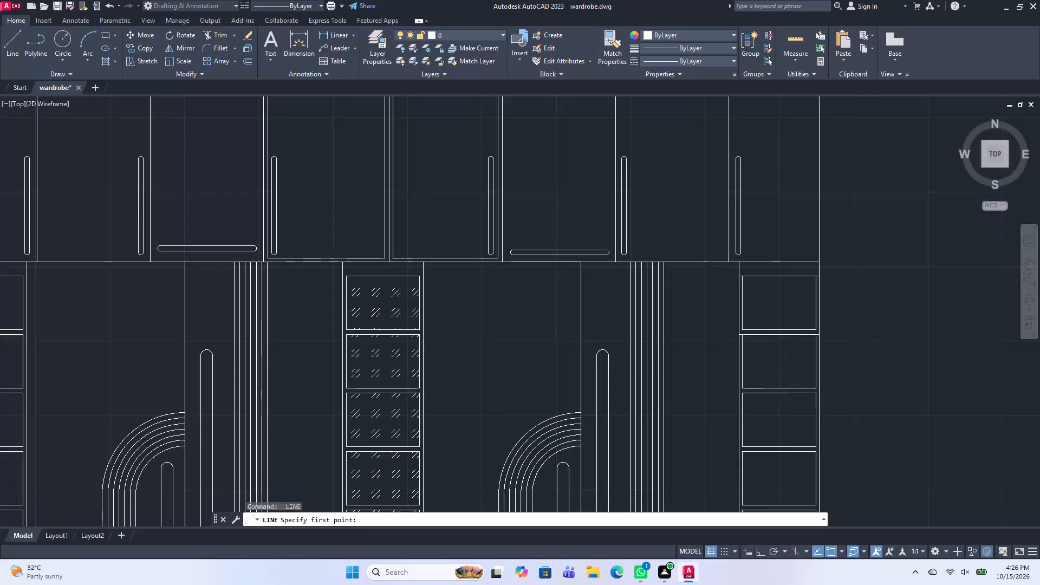
scroll(756, 402, up, 2)
click(691, 367)
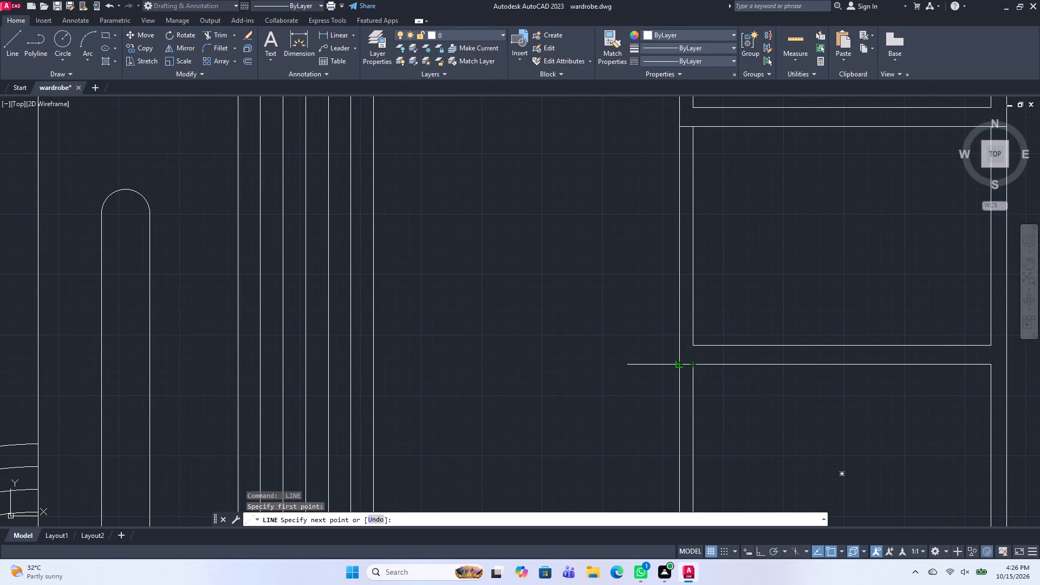
click(680, 367)
key(space)
key(space)
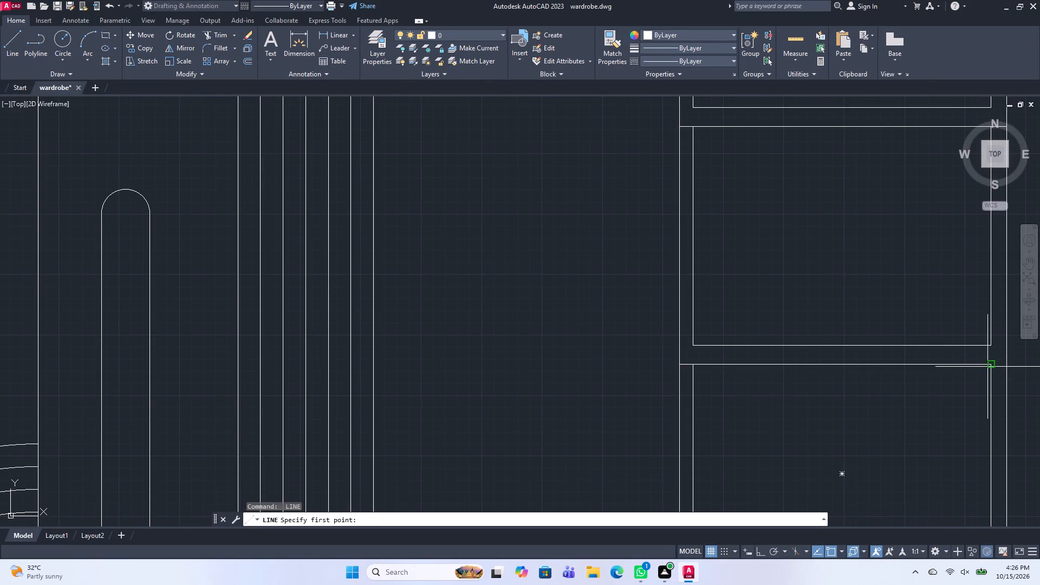
click(987, 367)
click(1009, 366)
key(space)
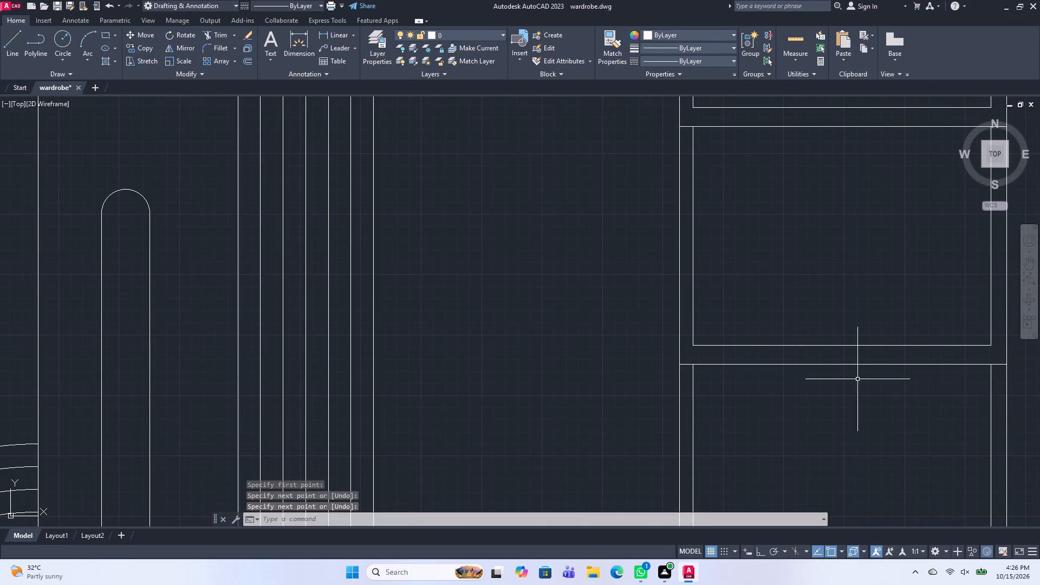
Draw short horizontal lines from both upper corners of the right strip's fourth rectangle, extending past the strip's side edges.
scroll(856, 378, down, 3)
middle_drag(860, 417, 744, 243)
scroll(731, 246, up, 3)
key(space)
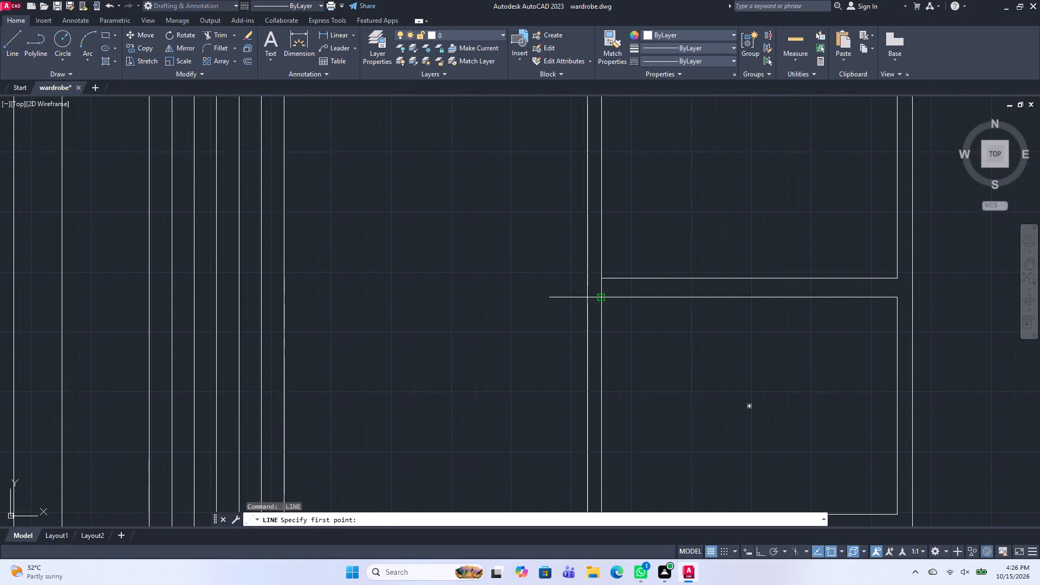
click(602, 298)
click(547, 294)
key(space)
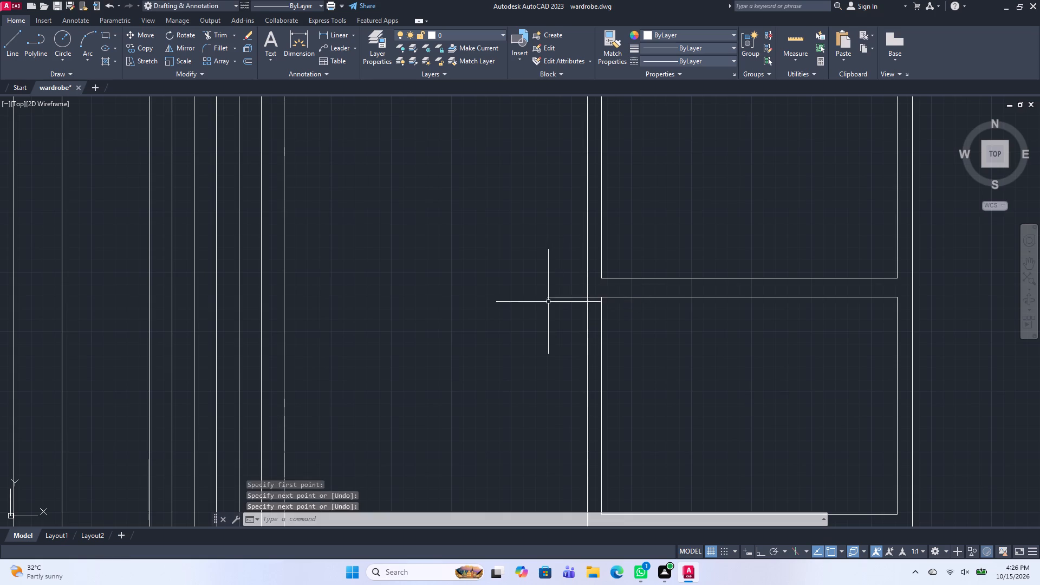
key(space)
click(900, 298)
click(935, 297)
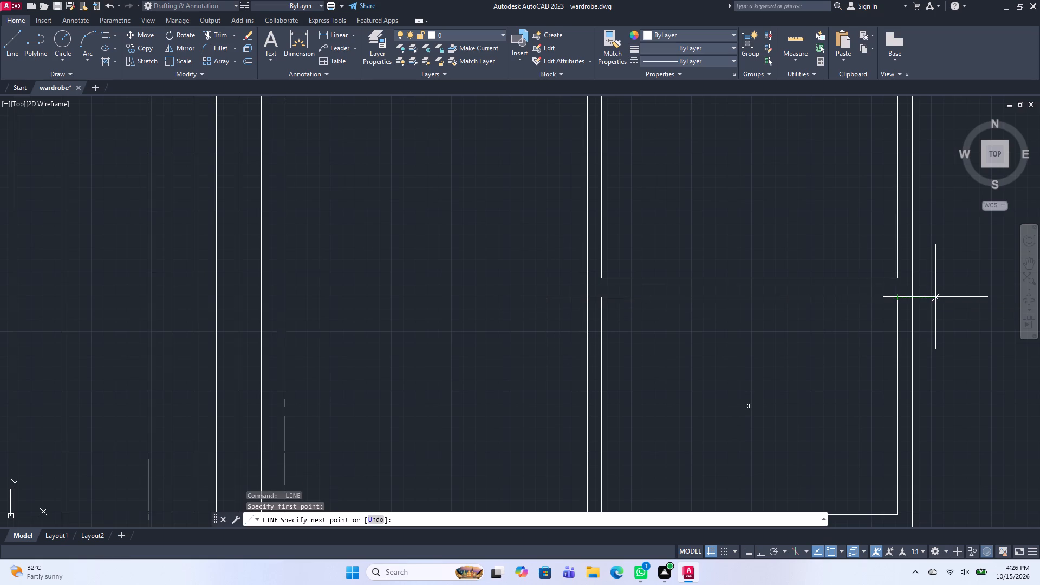
key(space)
Copy the fourth rectangle's pair of short extension lines onto the upper corners of the right strip's fifth, seventh and bottom rectangles.
click(569, 298)
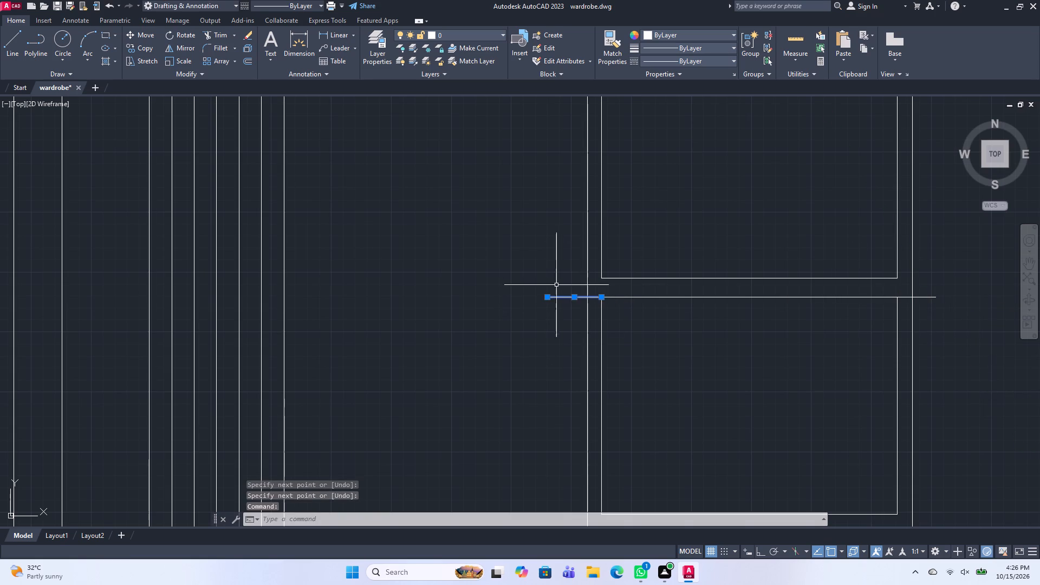
click(932, 297)
text(co)
key(space)
scroll(567, 292, up, 2)
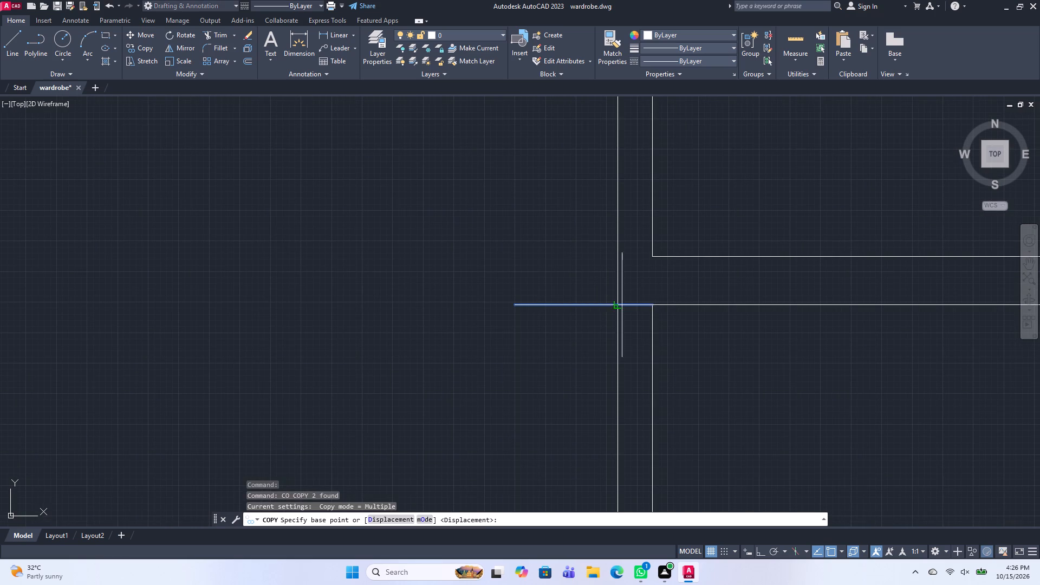
click(653, 305)
scroll(662, 354, down, 4)
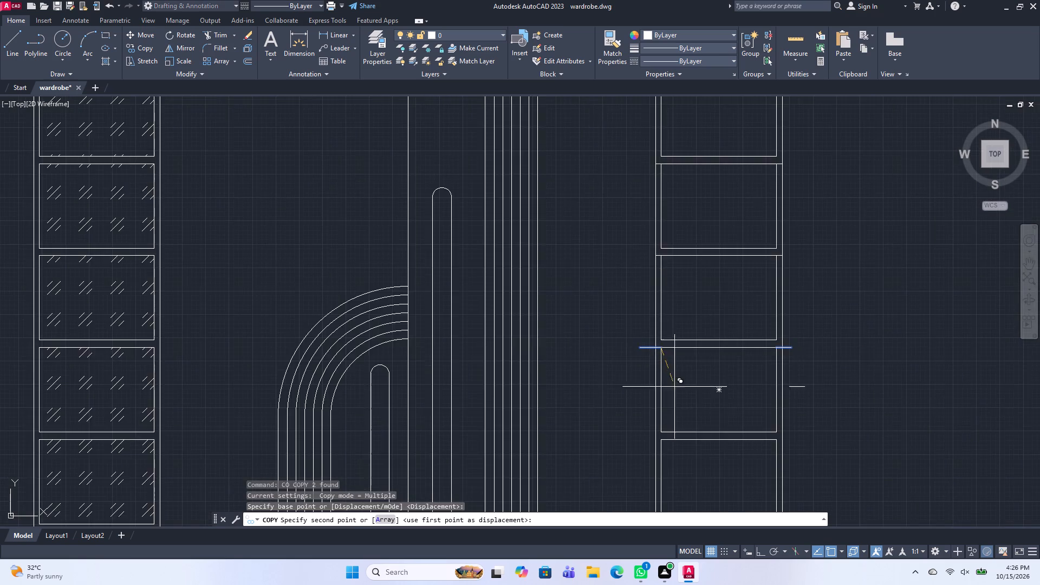
middle_drag(669, 368, 642, 198)
scroll(623, 255, up, 3)
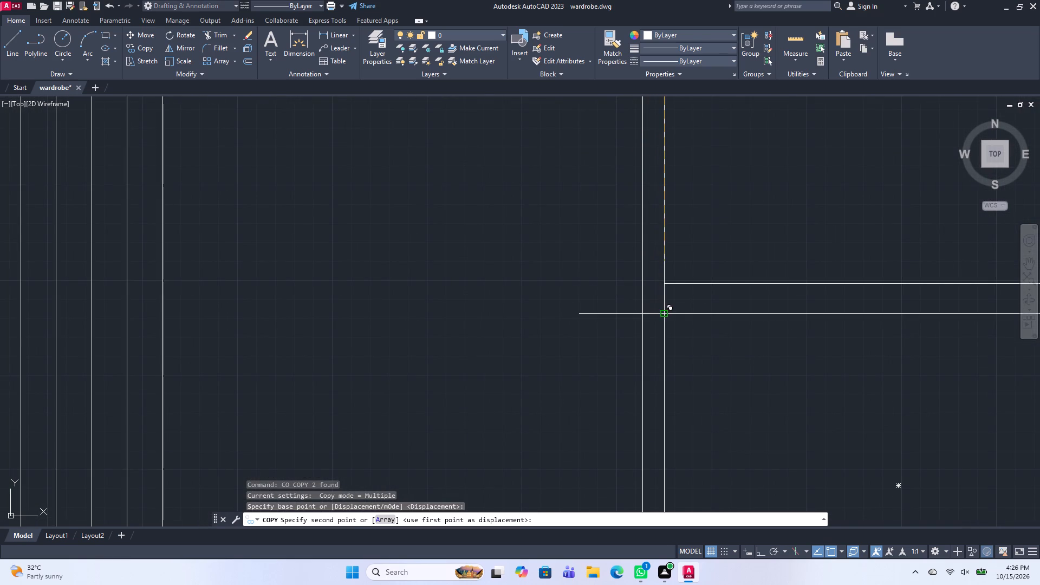
click(663, 315)
scroll(673, 339, down, 3)
middle_drag(684, 399, 635, 179)
scroll(623, 233, up, 3)
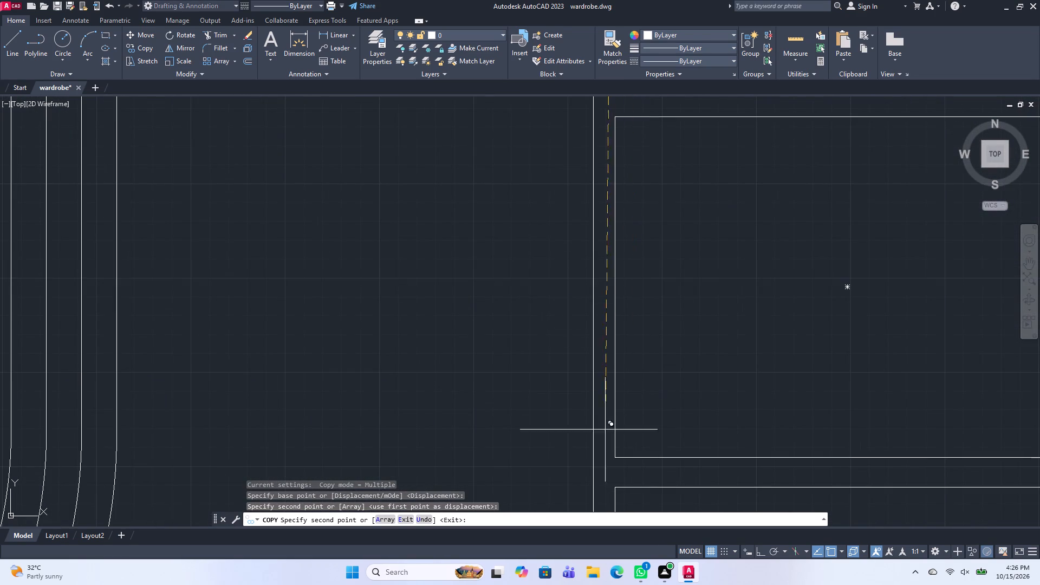
click(615, 485)
scroll(627, 333, down, 3)
middle_drag(651, 398, 642, 80)
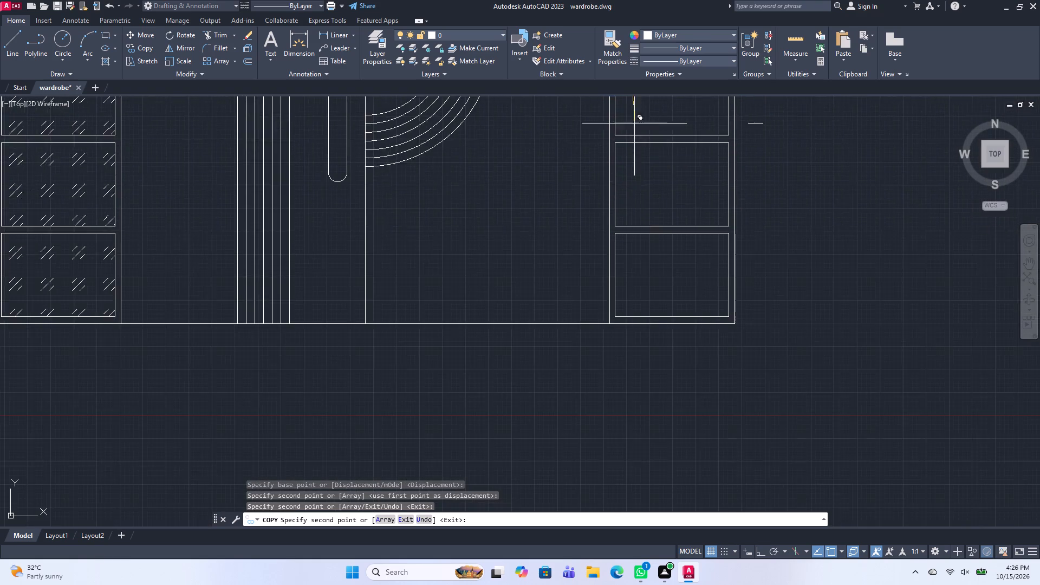
scroll(616, 152, up, 3)
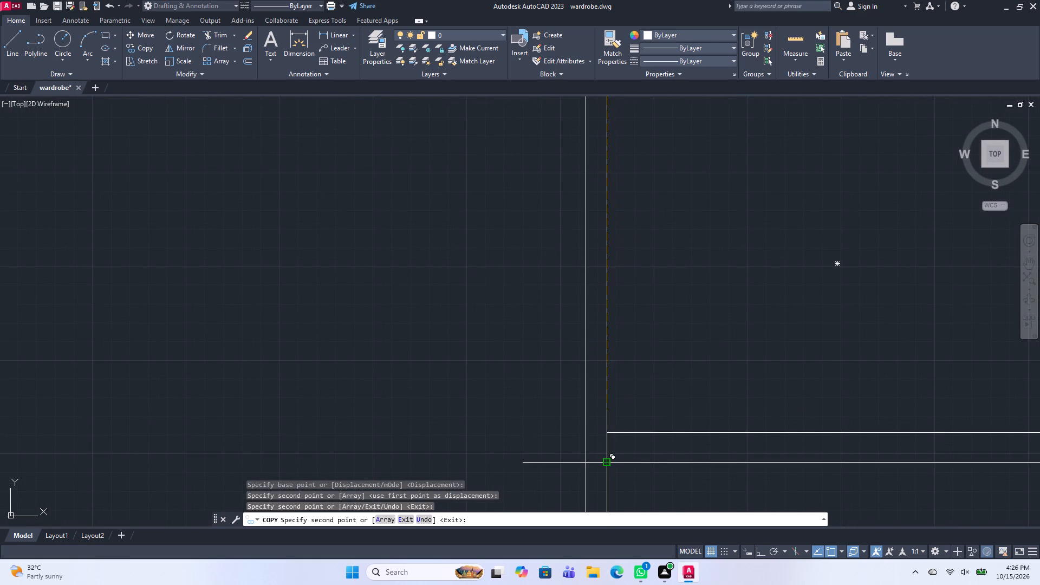
click(607, 463)
Copy the same pair of short lines onto the upper corners of the left strip's four lowest rectangles.
scroll(661, 295, down, 4)
middle_drag(432, 277, 796, 275)
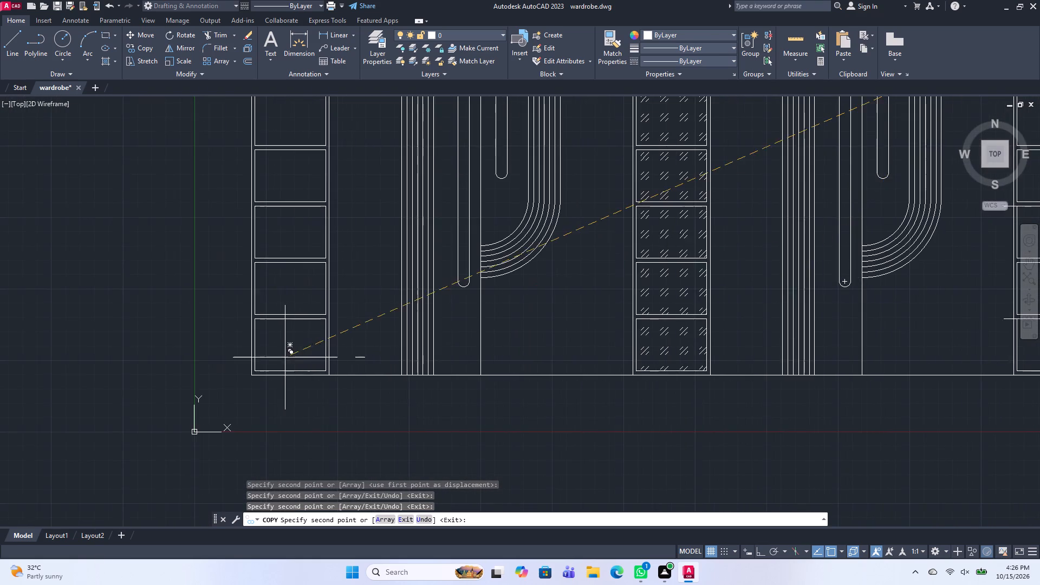
scroll(283, 357, up, 3)
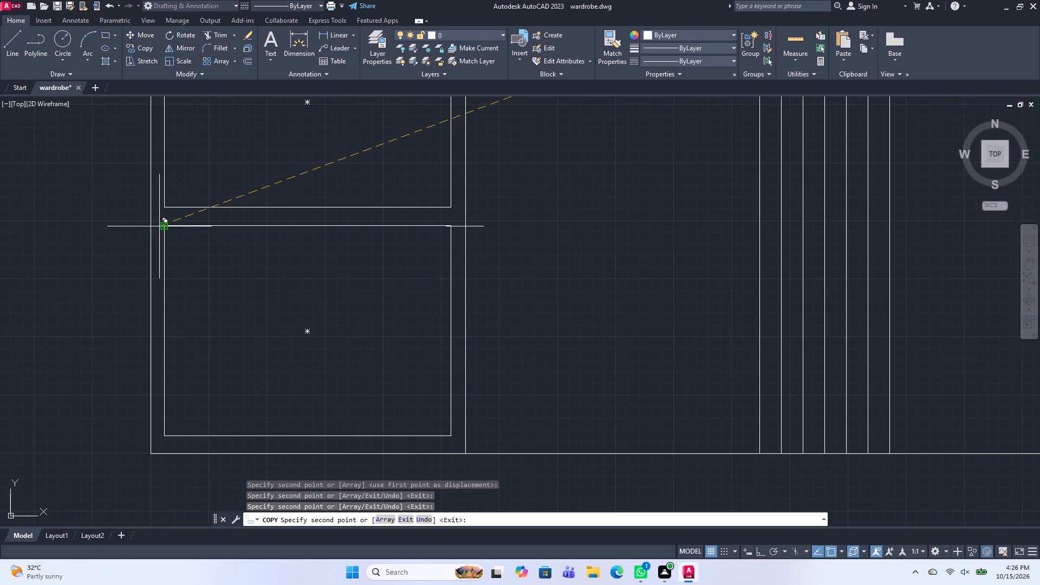
click(162, 226)
scroll(214, 179, down, 3)
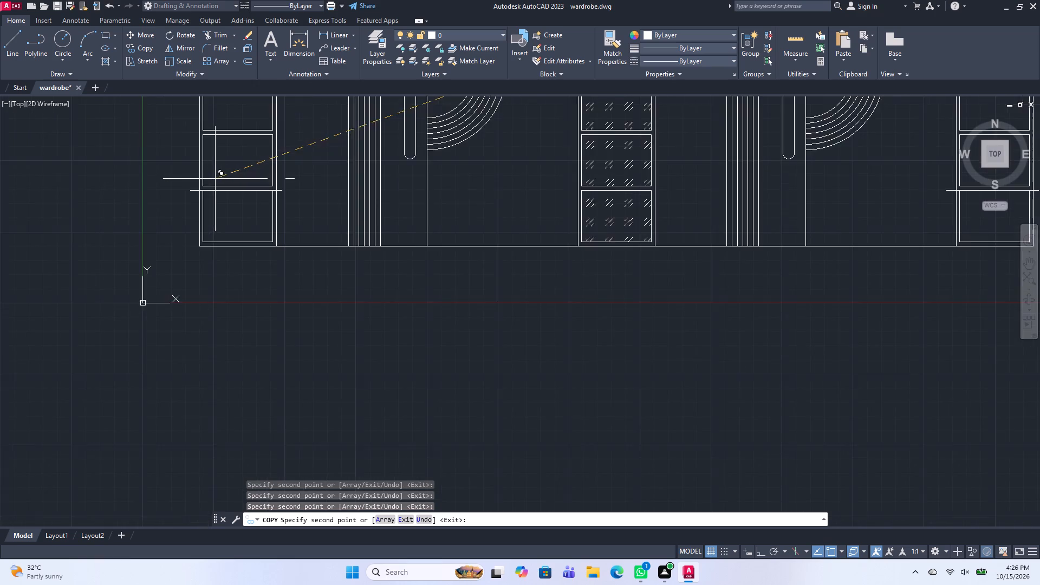
middle_drag(217, 180, 242, 323)
scroll(204, 301, up, 3)
click(294, 223)
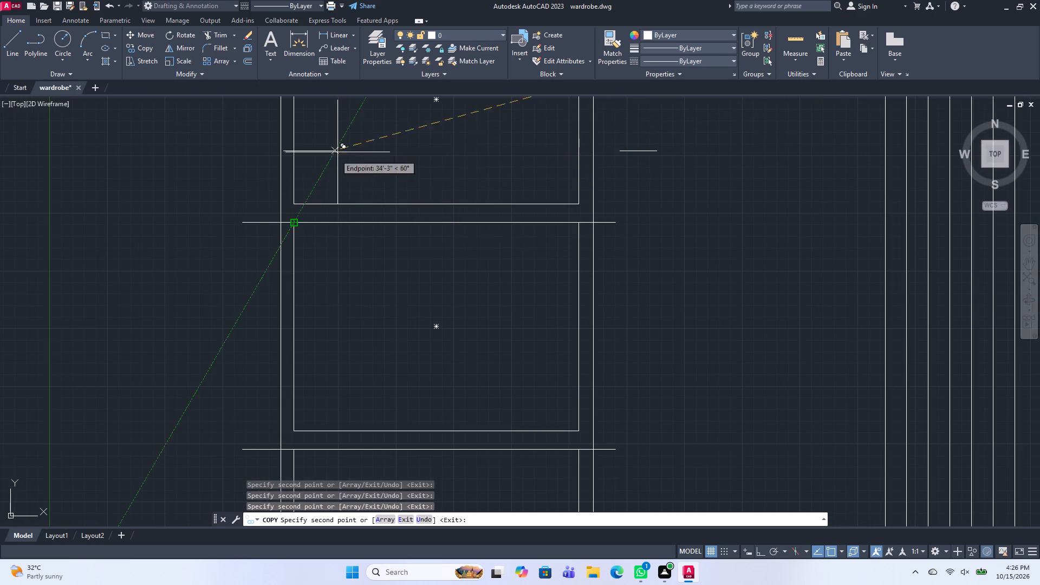
middle_drag(338, 159, 318, 390)
click(275, 224)
middle_drag(333, 179, 335, 302)
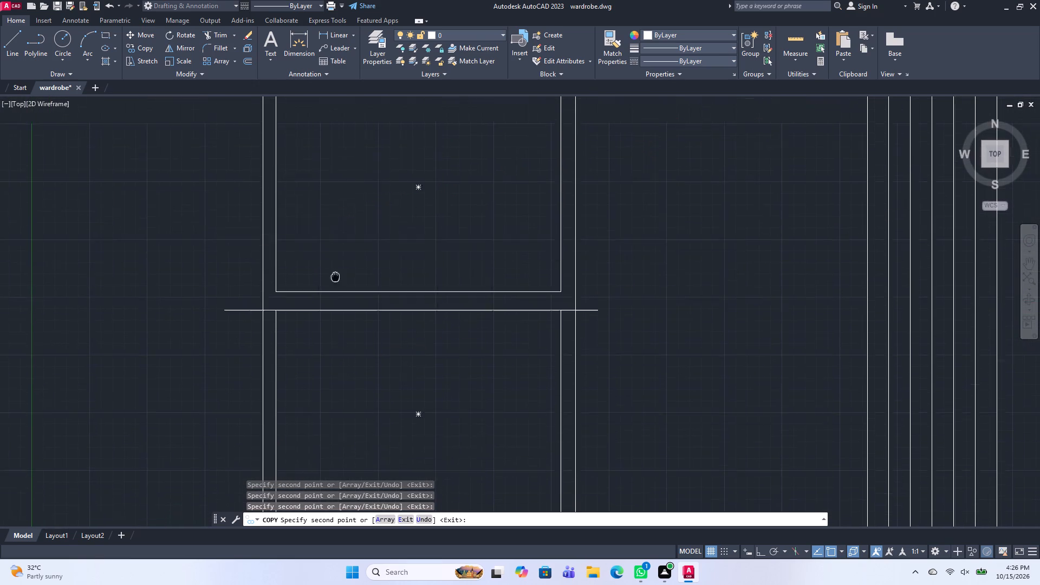
middle_drag(335, 302, 340, 432)
click(279, 252)
Copy the pair of short lines onto the upper corners of the left strip's fifth, fourth, third and second rectangles from the top.
middle_drag(318, 174, 322, 401)
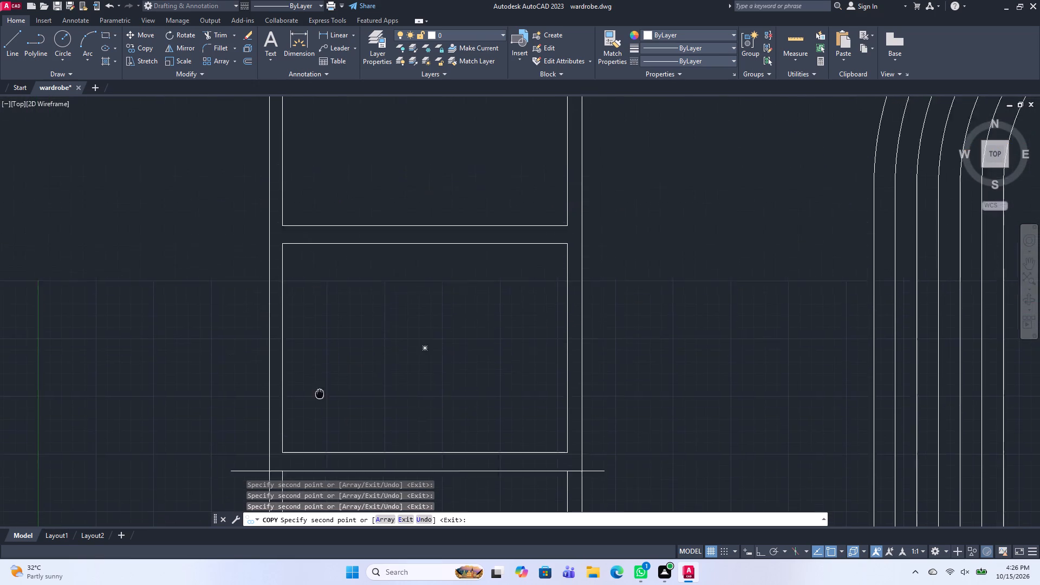
middle_drag(322, 401, 323, 404)
click(284, 256)
middle_drag(296, 219, 321, 432)
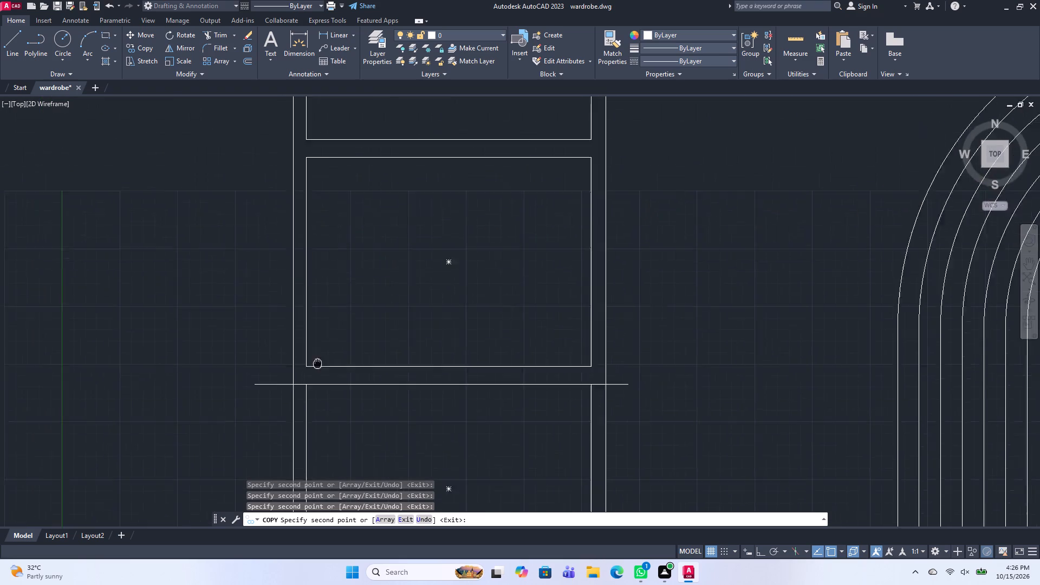
middle_drag(321, 432, 313, 501)
click(304, 310)
middle_drag(343, 210, 351, 463)
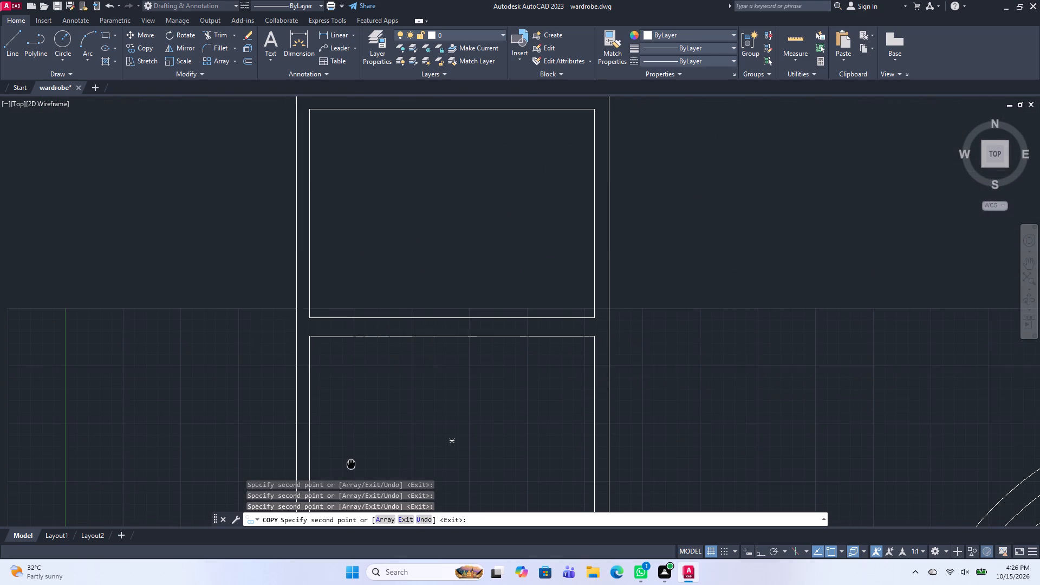
click(310, 335)
middle_drag(323, 189, 331, 414)
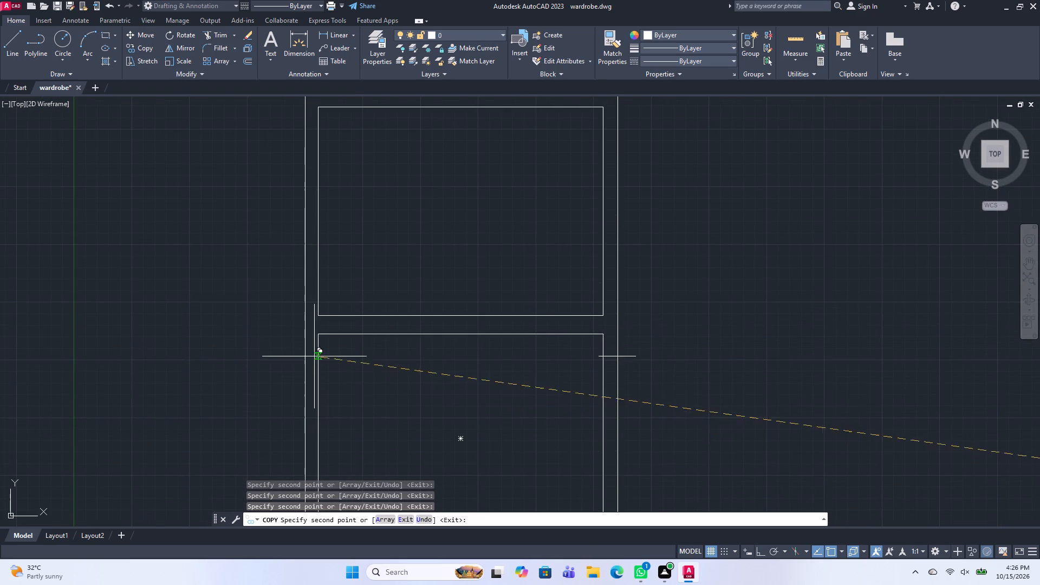
click(317, 336)
middle_drag(359, 227, 391, 545)
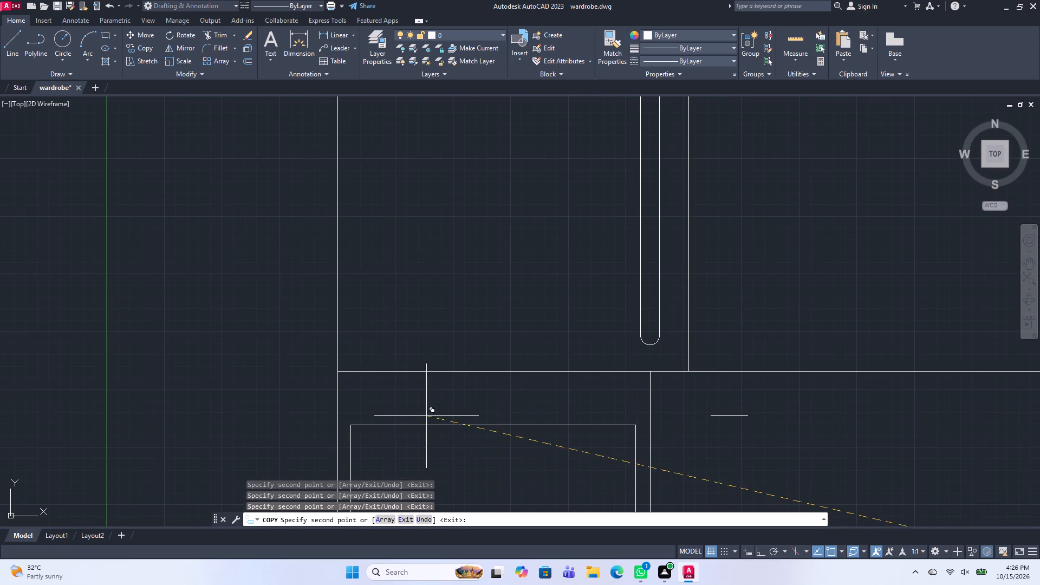
middle_drag(424, 419, 400, 259)
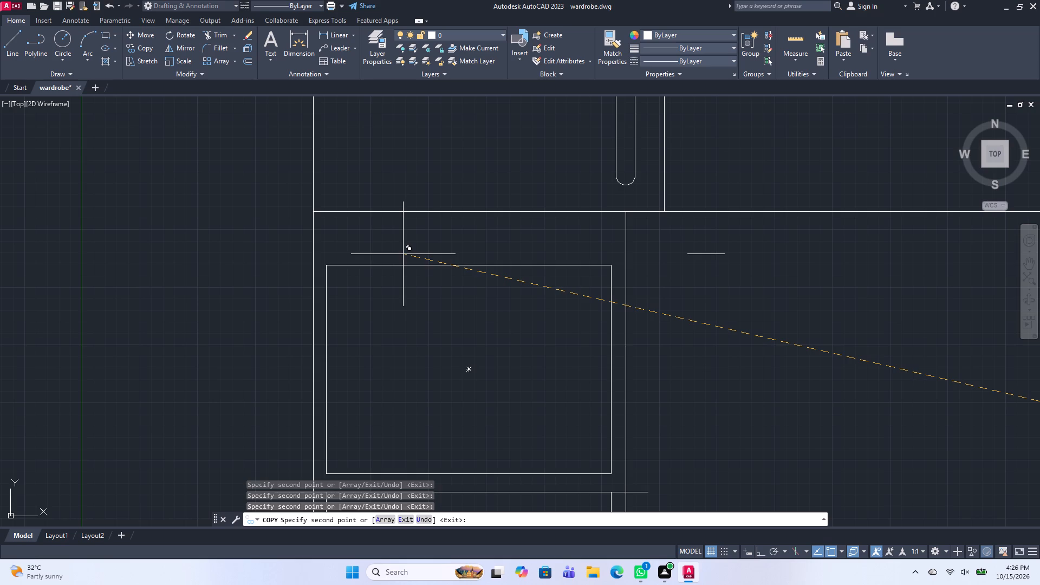
key(space)
Save the drawing.
key(ctrl+s)
Trim the divider line ends overhanging both sides of the left strip at its second and third rectangles.
text(tr)
key(space)
middle_drag(291, 385, 281, 180)
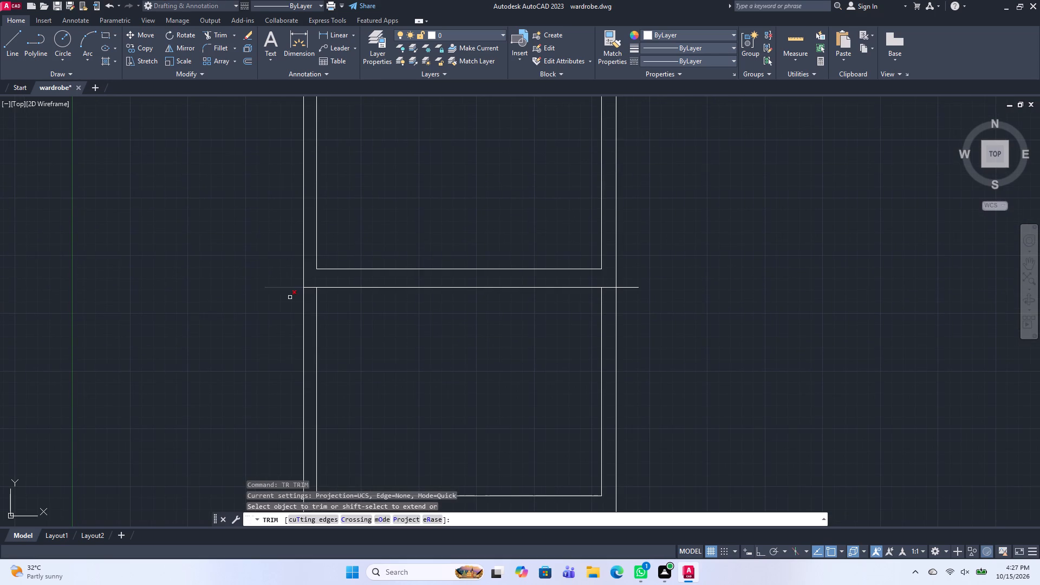
drag(286, 304, 284, 219)
click(627, 284)
scroll(649, 311, down, 1)
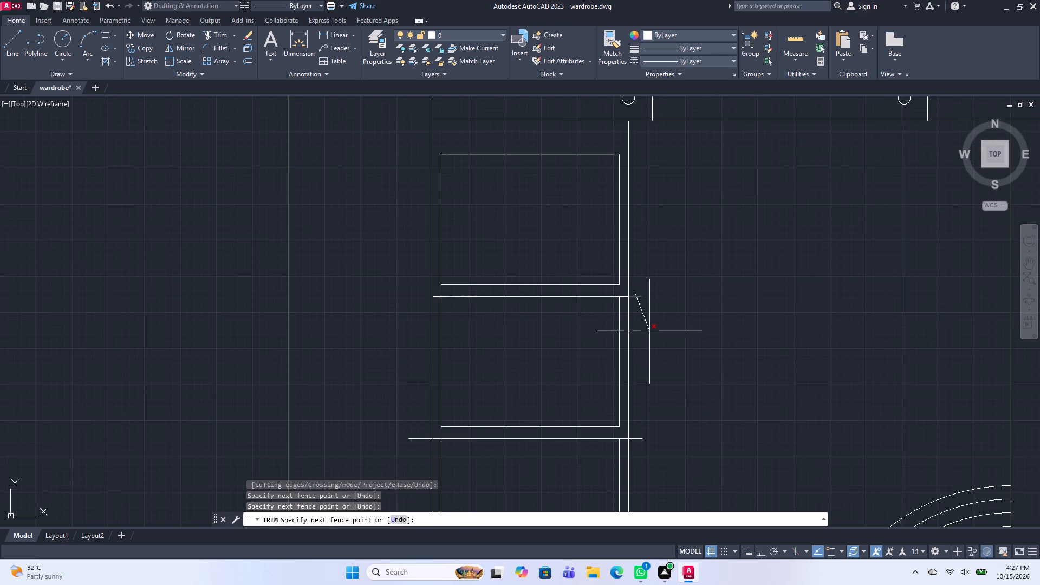
click(649, 333)
drag(635, 437, 638, 441)
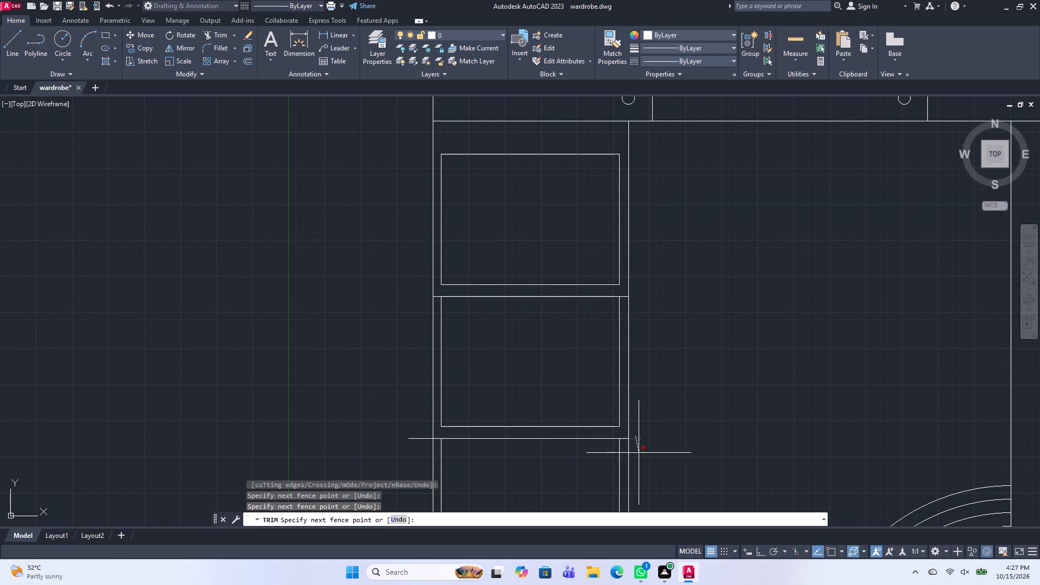
click(639, 453)
click(422, 440)
Trim the remaining divider line ends overhanging the left strip's outer edge, from the fourth rectangle down to the bottom one.
scroll(414, 417, down, 2)
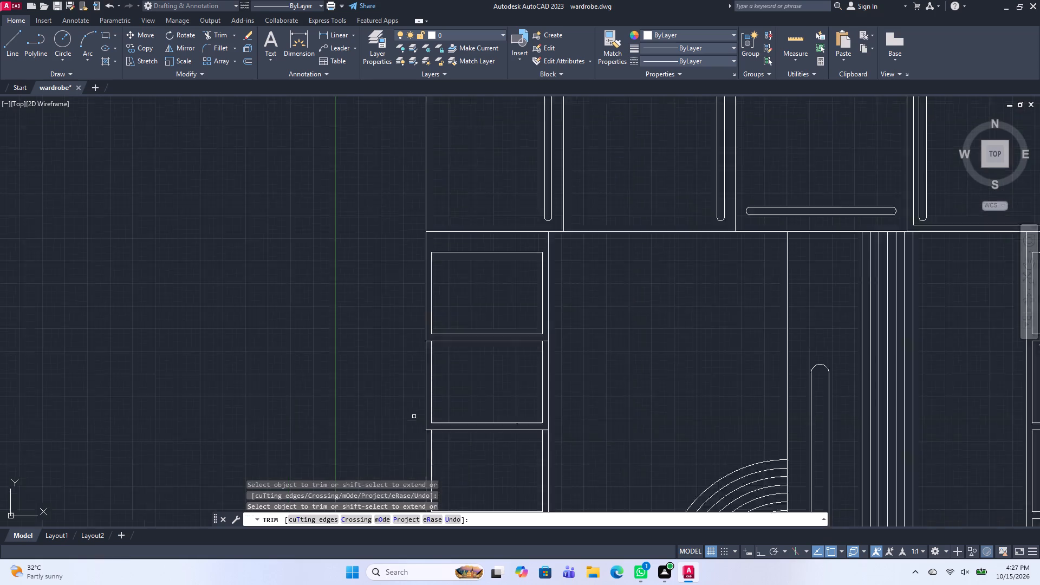
scroll(414, 417, down, 1)
middle_drag(412, 423, 354, 218)
scroll(357, 300, up, 2)
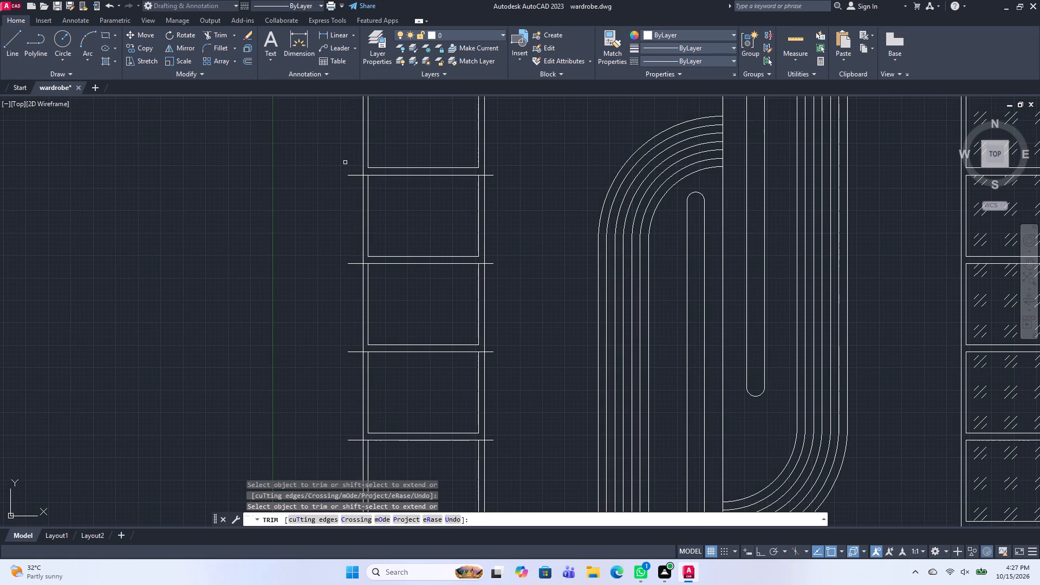
drag(344, 158, 348, 167)
click(350, 274)
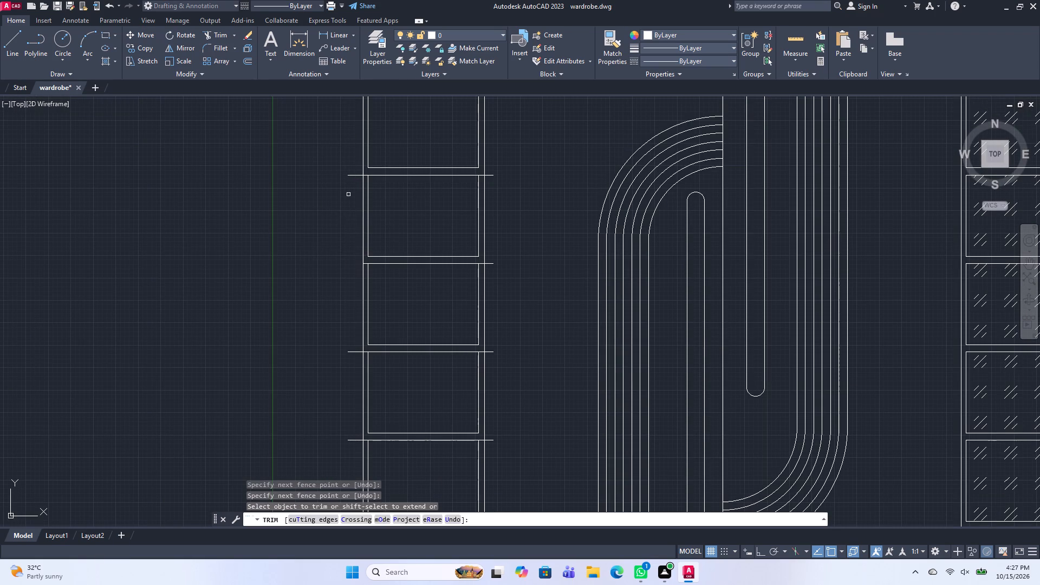
click(352, 176)
click(351, 353)
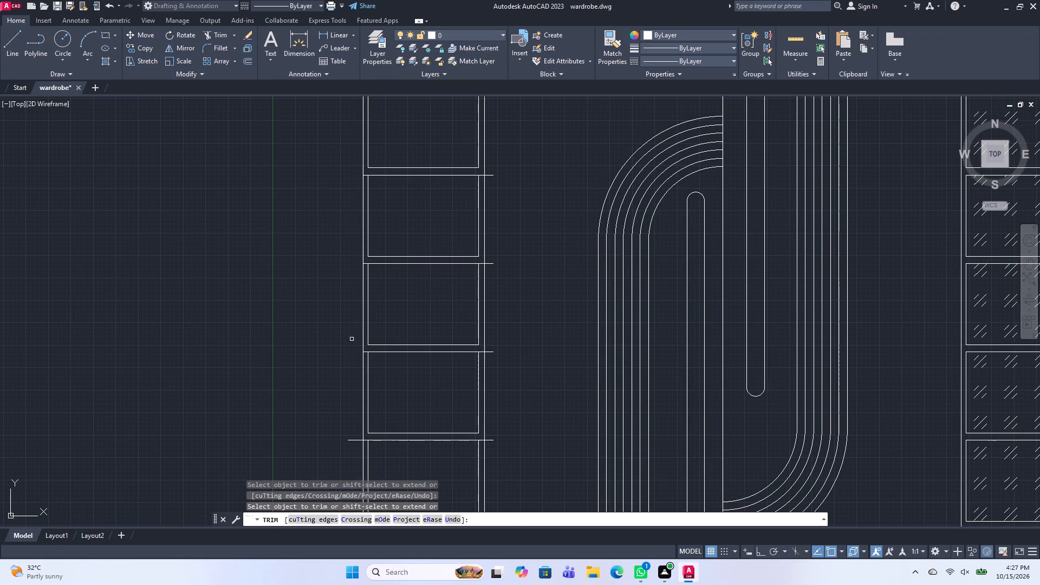
drag(357, 444, 354, 438)
click(344, 412)
middle_drag(342, 425, 340, 409)
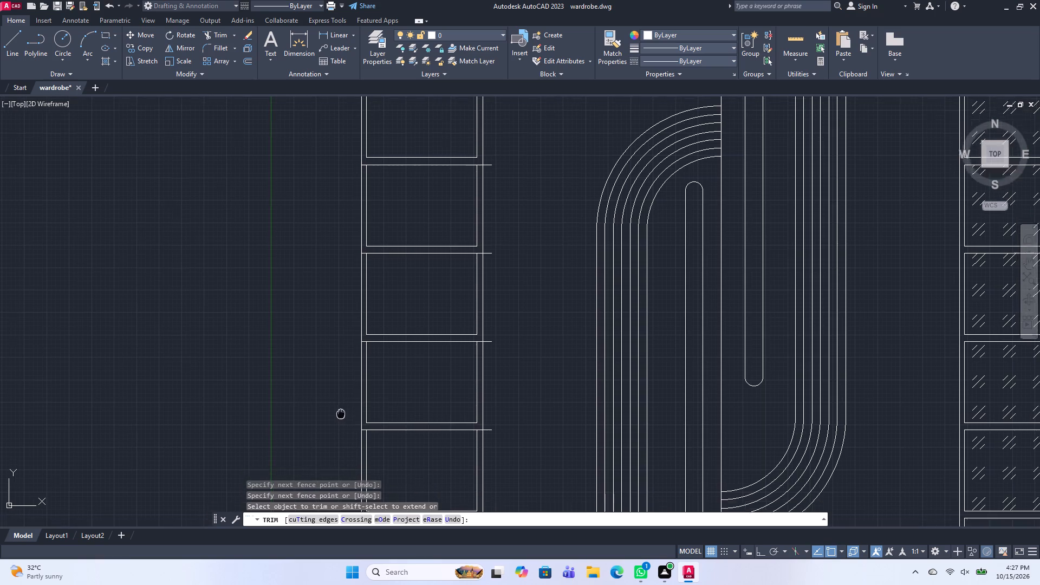
middle_drag(340, 409, 342, 241)
scroll(355, 350, up, 1)
drag(355, 358, 353, 352)
click(348, 323)
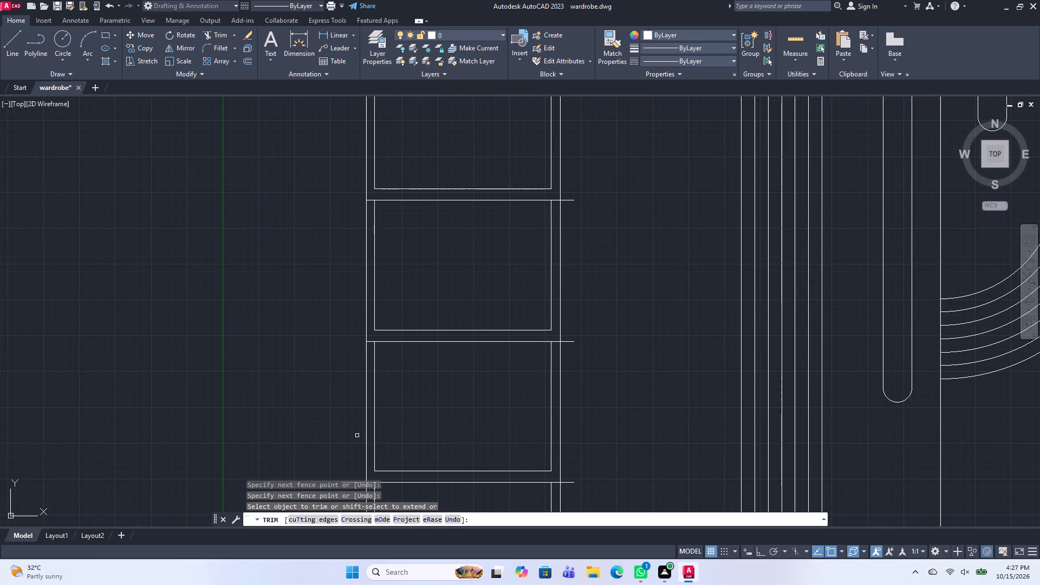
middle_drag(358, 424, 354, 288)
click(350, 355)
click(340, 322)
Trim the remaining divider line ends overhanging the left strip's inner edge, from the bottom rectangle up to the fourth.
middle_drag(356, 422, 345, 388)
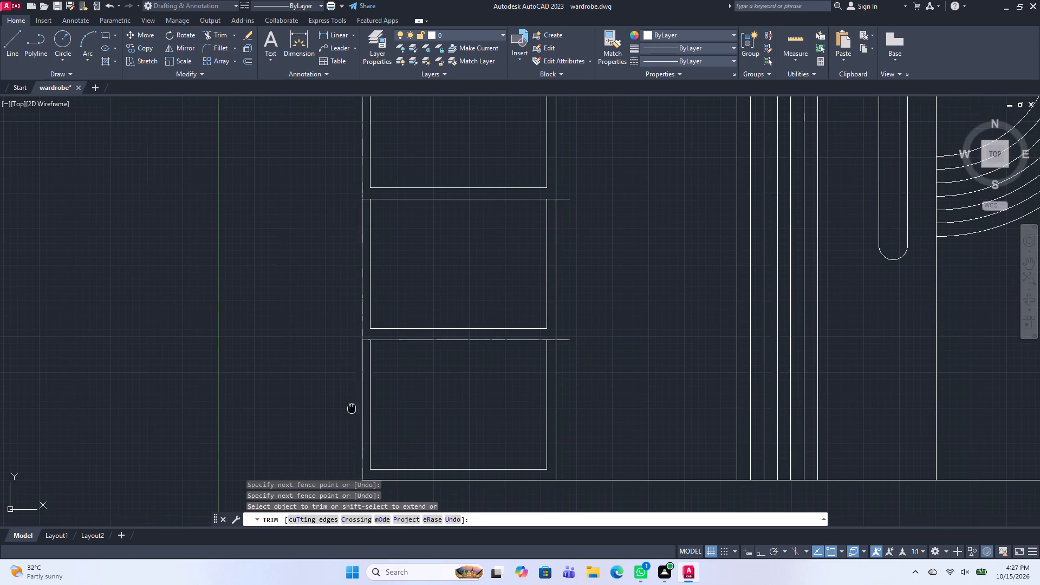
middle_drag(345, 388, 323, 311)
middle_click(323, 311)
click(532, 237)
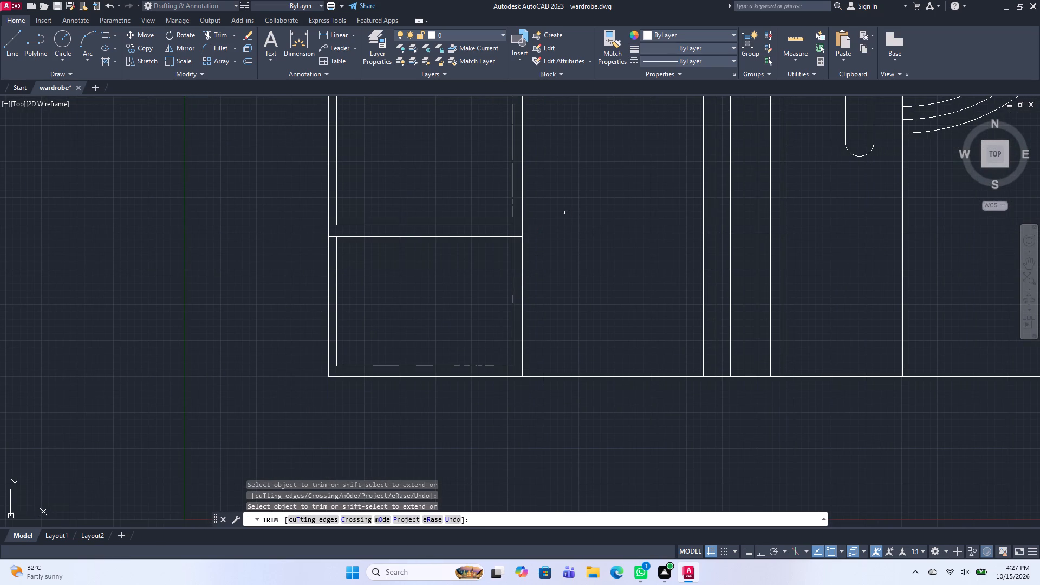
middle_drag(566, 212, 583, 461)
click(546, 345)
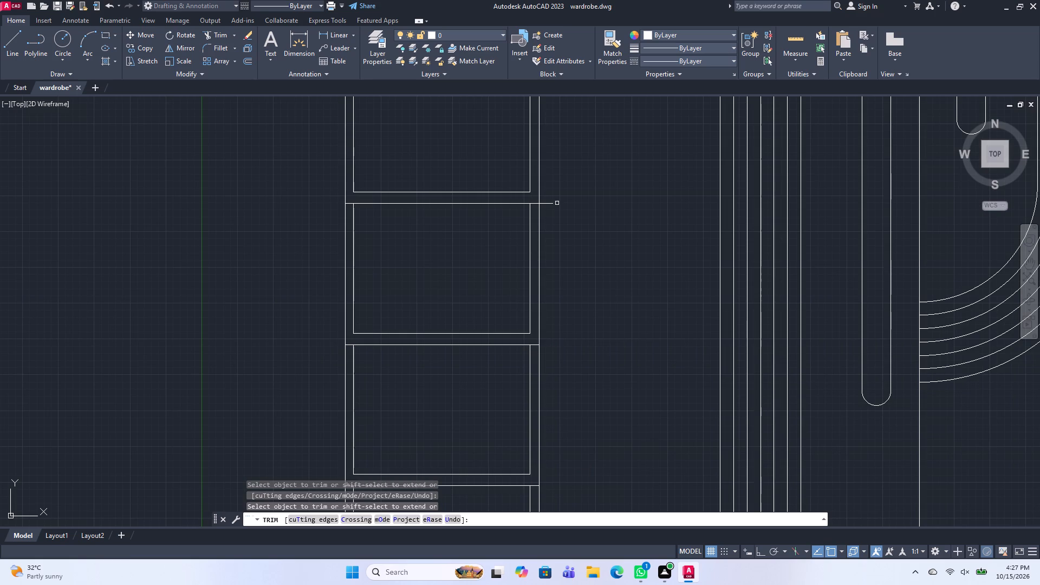
click(549, 201)
click(549, 217)
scroll(561, 224, down, 2)
middle_drag(567, 201, 567, 409)
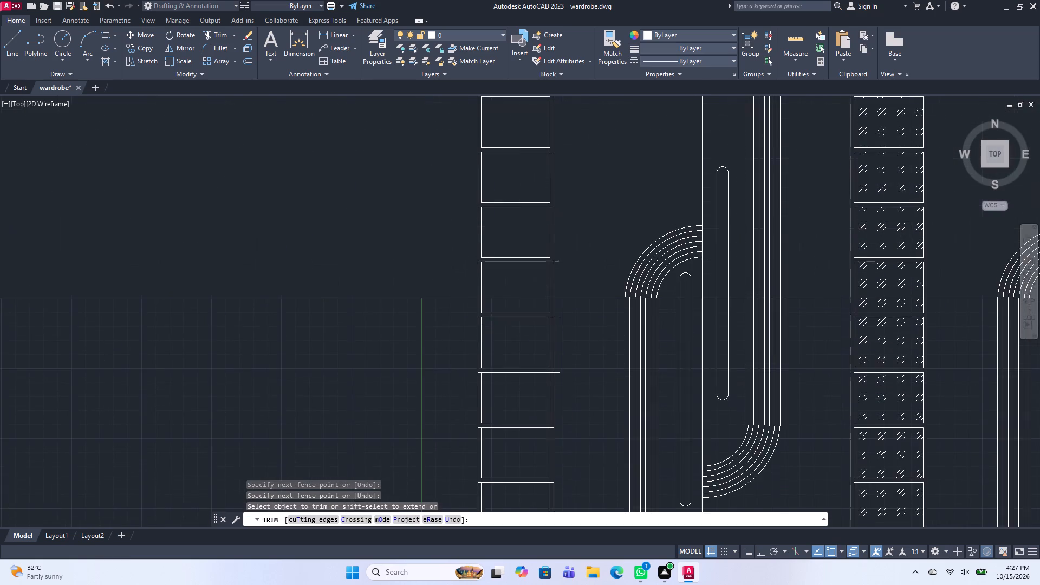
scroll(557, 368, up, 2)
click(552, 378)
click(557, 404)
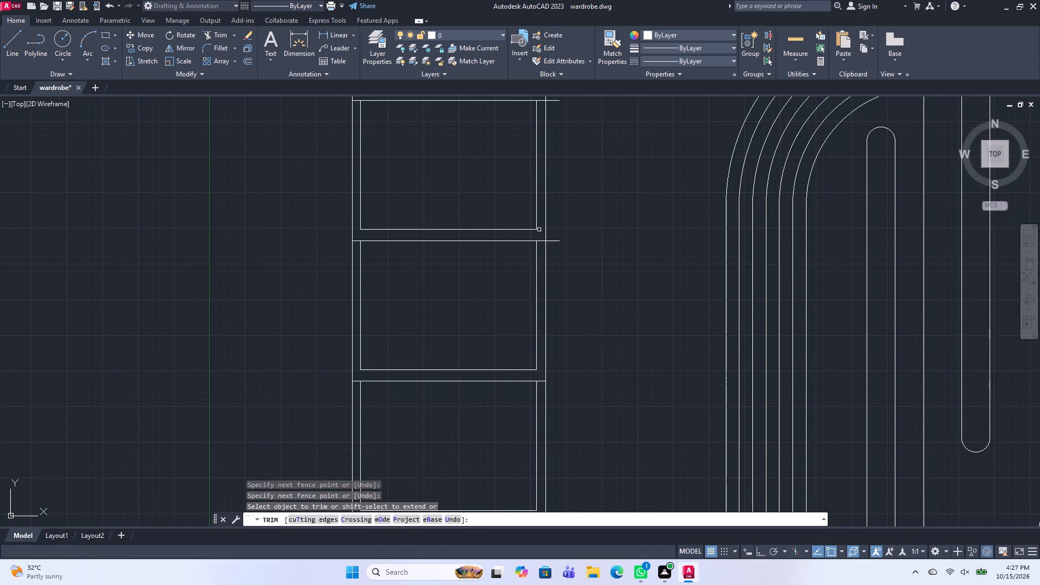
click(556, 231)
click(558, 263)
middle_drag(564, 248, 575, 418)
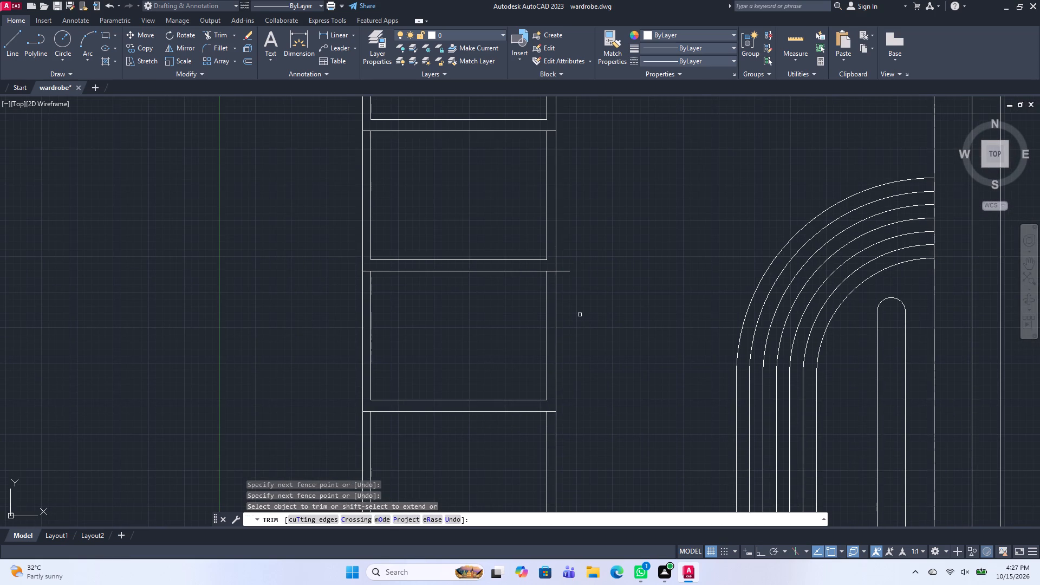
click(568, 257)
click(568, 279)
Trim the divider line ends overhanging both sides of the right strip at its seventh and bottom rectangles.
scroll(568, 312, down, 3)
middle_drag(585, 366, 577, 367)
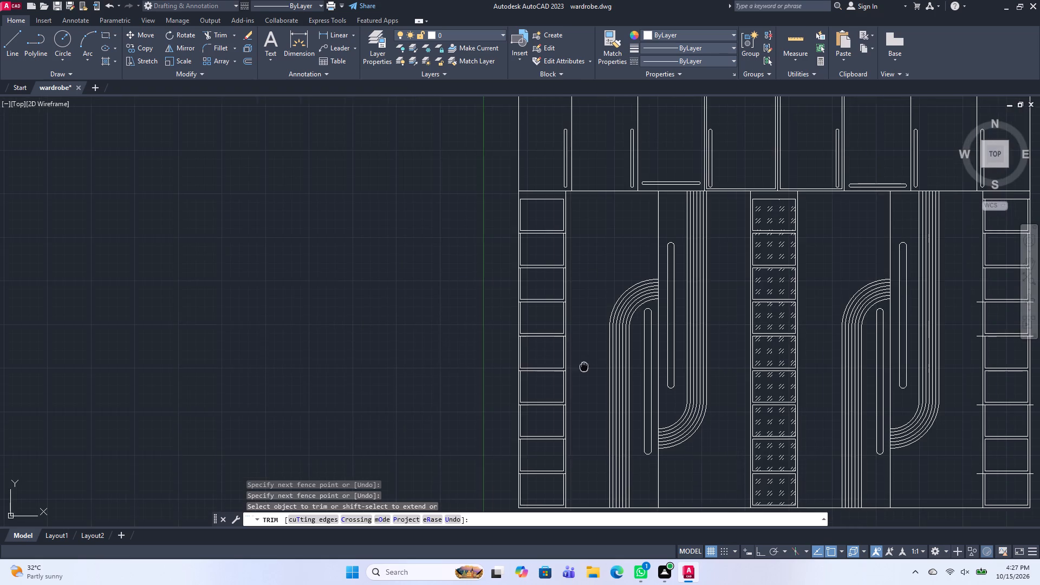
middle_drag(577, 367, 369, 316)
scroll(743, 423, up, 2)
middle_drag(725, 418, 557, 490)
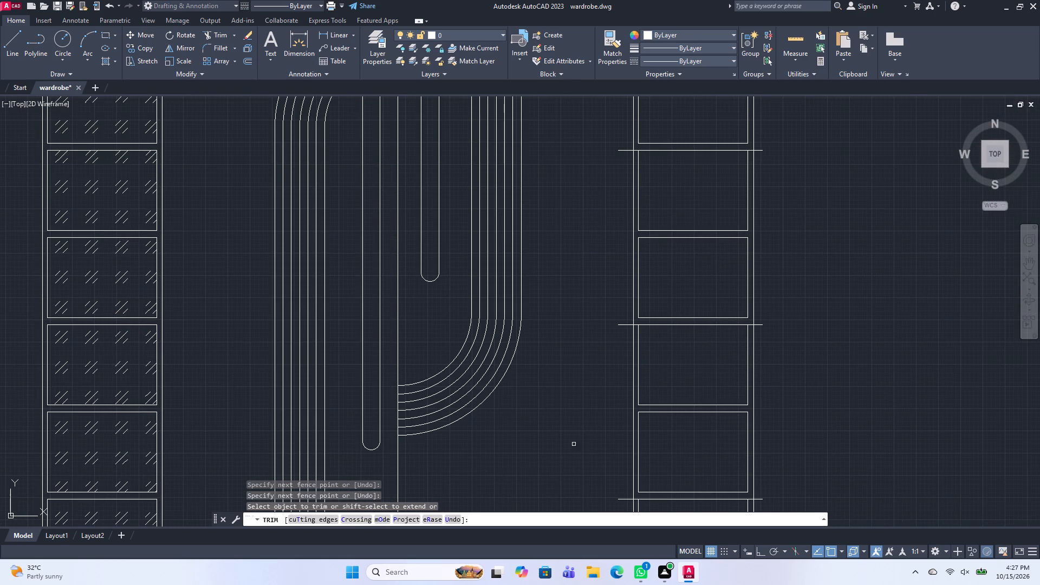
click(621, 327)
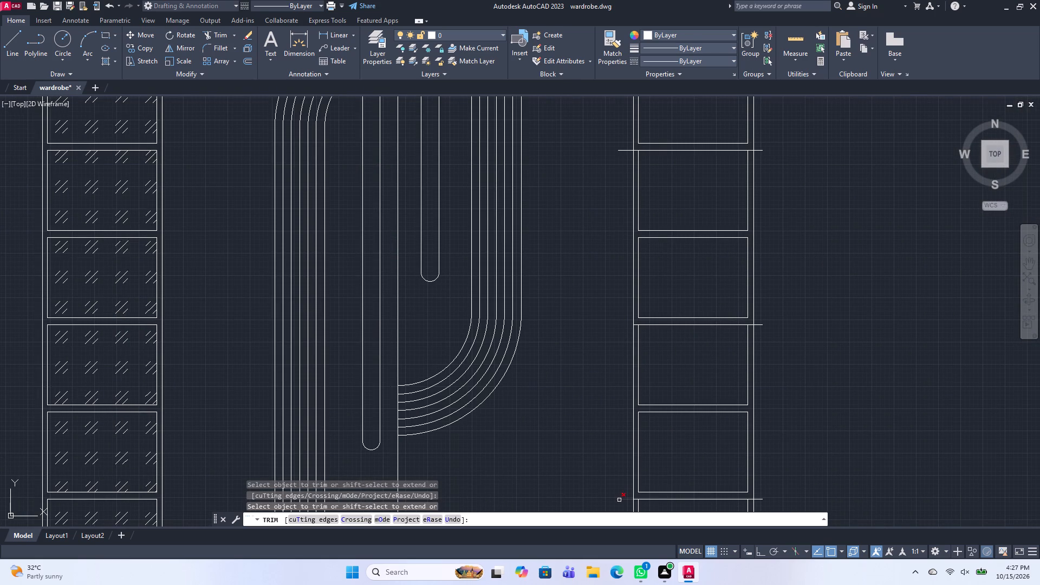
click(621, 500)
drag(758, 500, 758, 487)
click(759, 324)
Trim the divider line ends overhanging both sides of the right strip at its fourth and fifth rectangles.
middle_drag(777, 292, 804, 443)
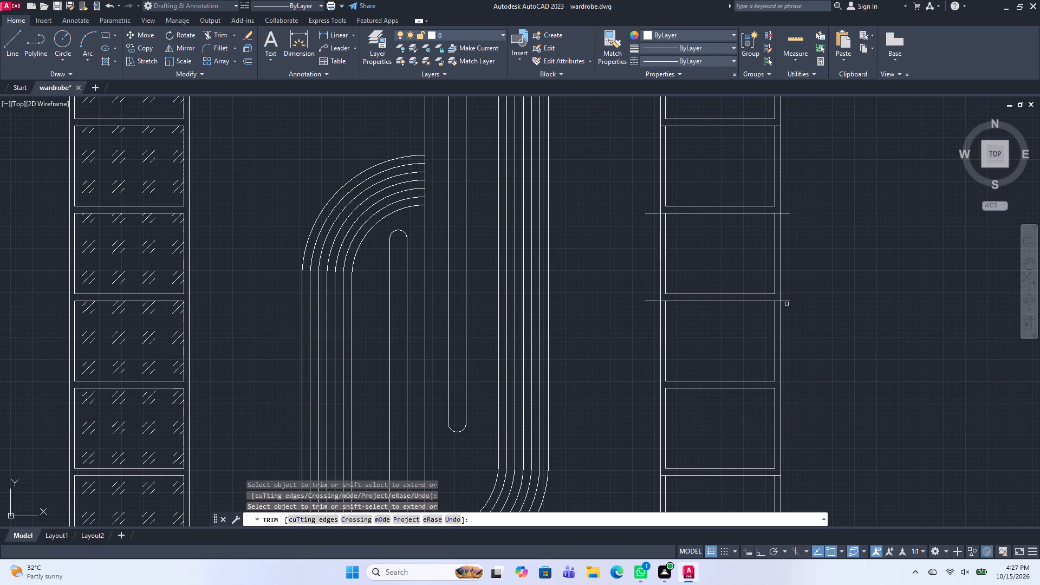
click(786, 302)
click(785, 215)
click(653, 213)
click(653, 300)
middle_drag(784, 333, 785, 521)
middle_drag(659, 257, 652, 285)
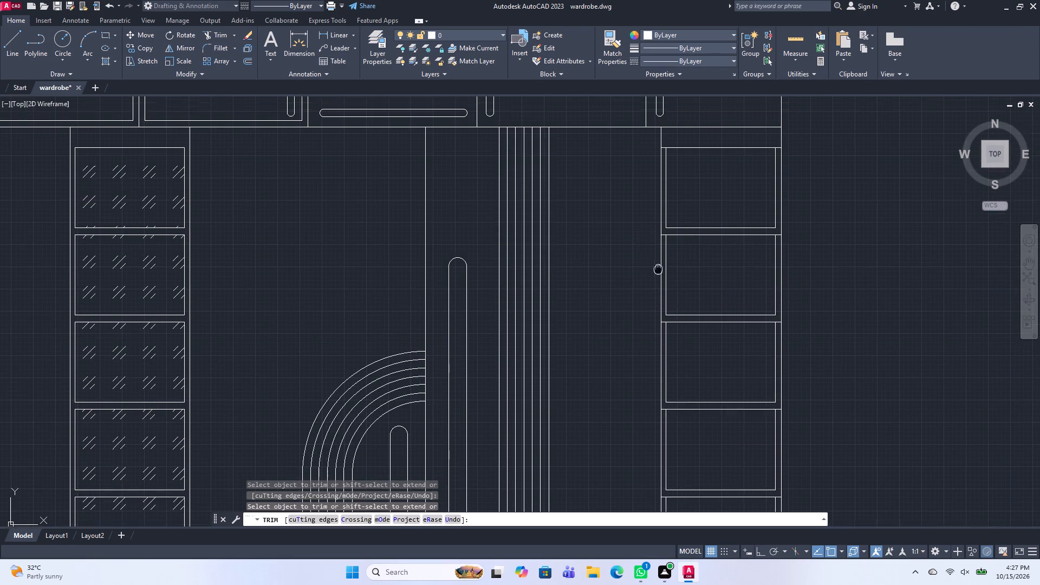
middle_drag(652, 285, 552, 89)
middle_drag(641, 360, 589, 207)
key(space)
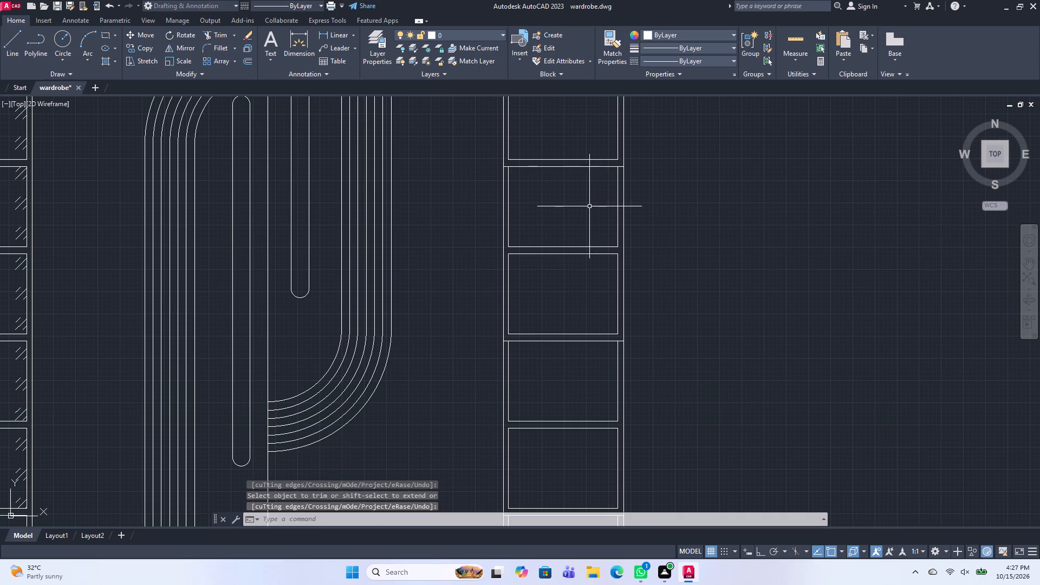
Draw short lines joining both top corners of the right strip's sixth rectangle to the strip's side edges.
text(l)
key(space)
scroll(529, 295, up, 2)
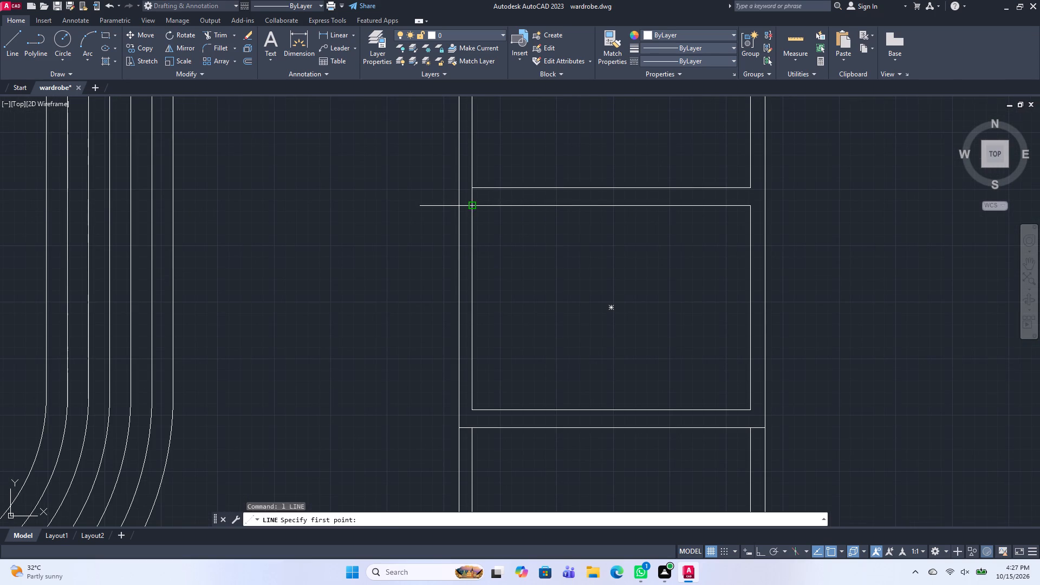
click(473, 204)
click(460, 204)
key(space)
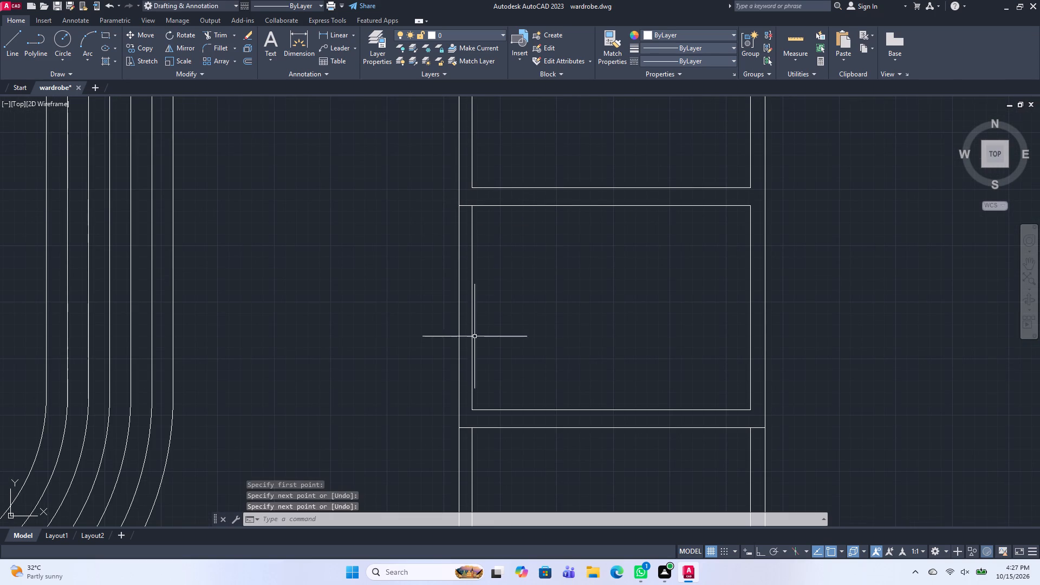
key(space)
click(752, 204)
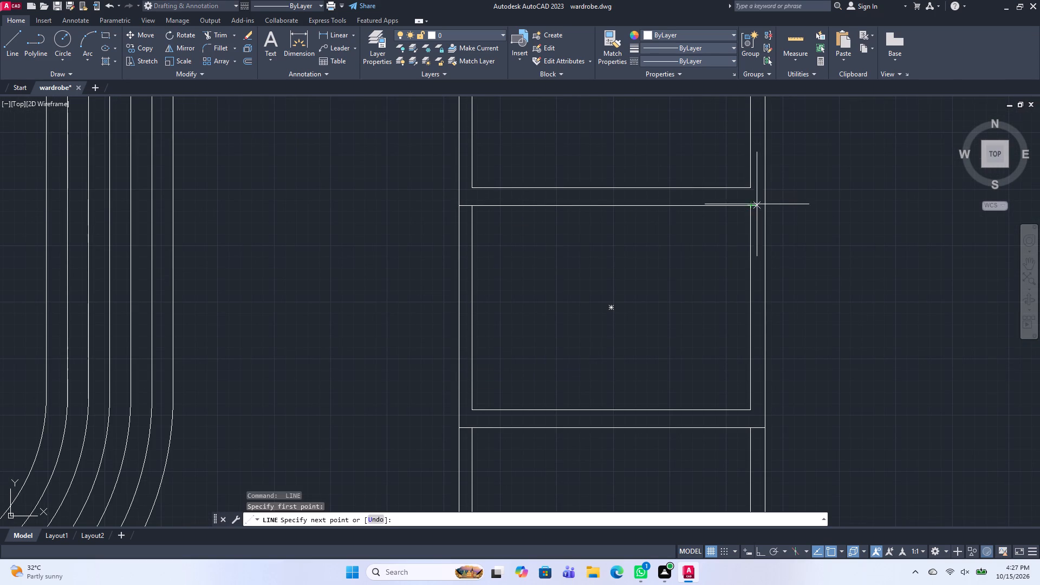
click(766, 205)
scroll(818, 211, down, 2)
key(space)
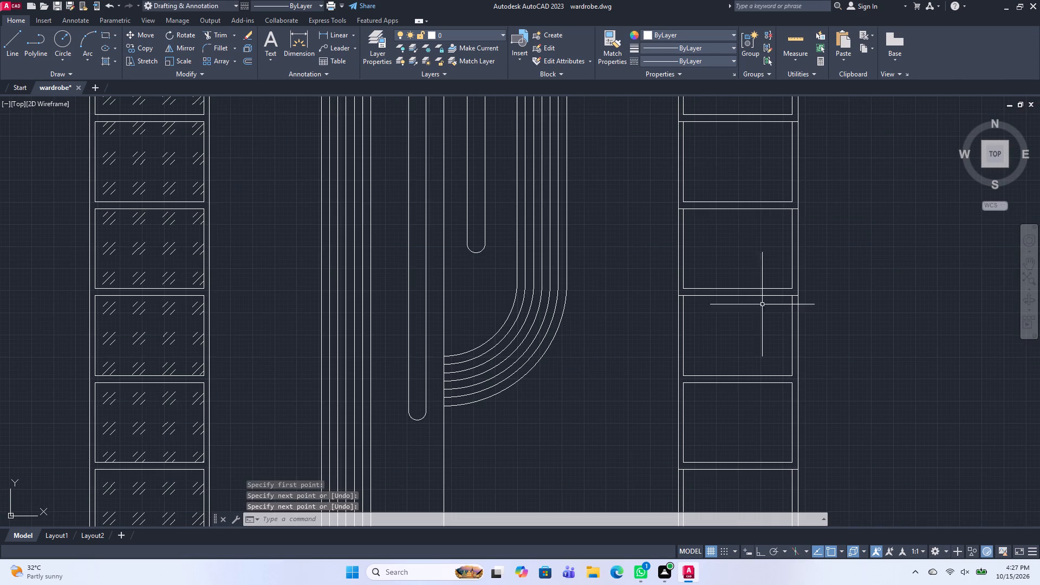
Draw short lines joining both top corners of the right strip's eighth rectangle to the strip's side edges.
middle_drag(771, 370, 740, 256)
key(space)
scroll(645, 270, up, 3)
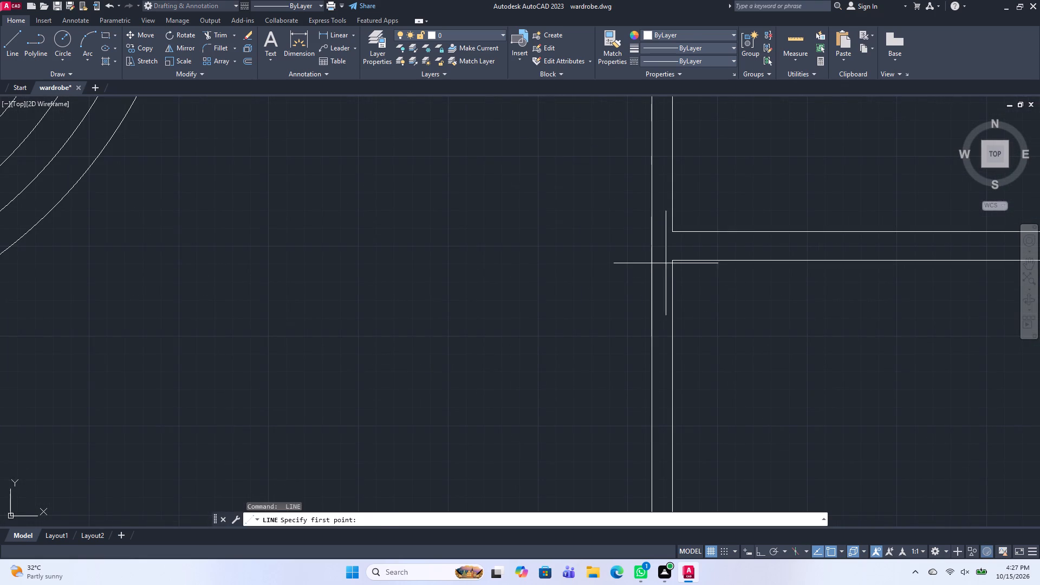
click(671, 262)
click(655, 261)
key(space)
key(space)
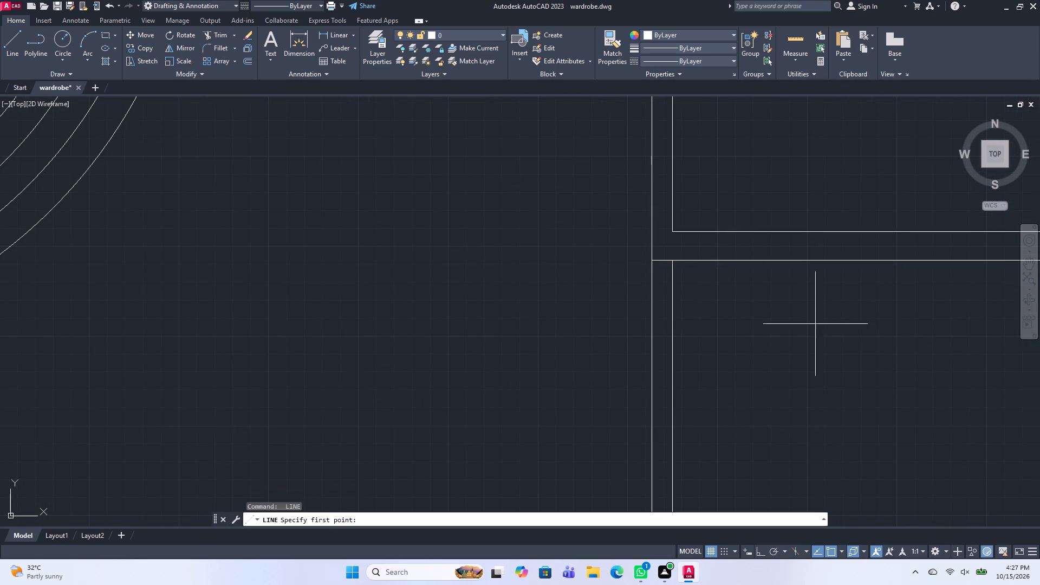
middle_drag(812, 327, 452, 327)
click(755, 262)
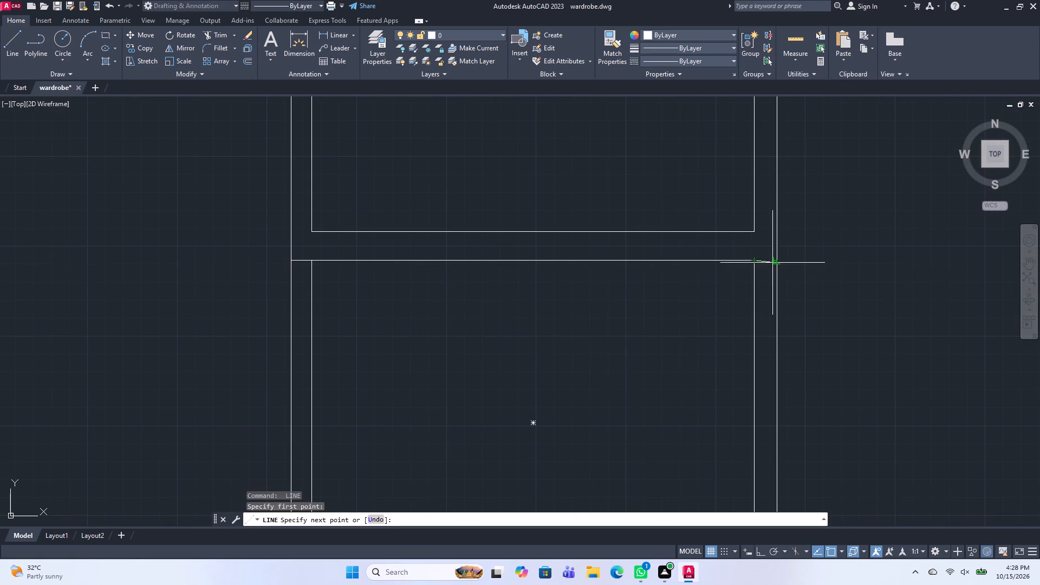
click(778, 263)
key(space)
Save the wardrobe drawing.
scroll(897, 332, down, 4)
middle_drag(931, 412, 890, 465)
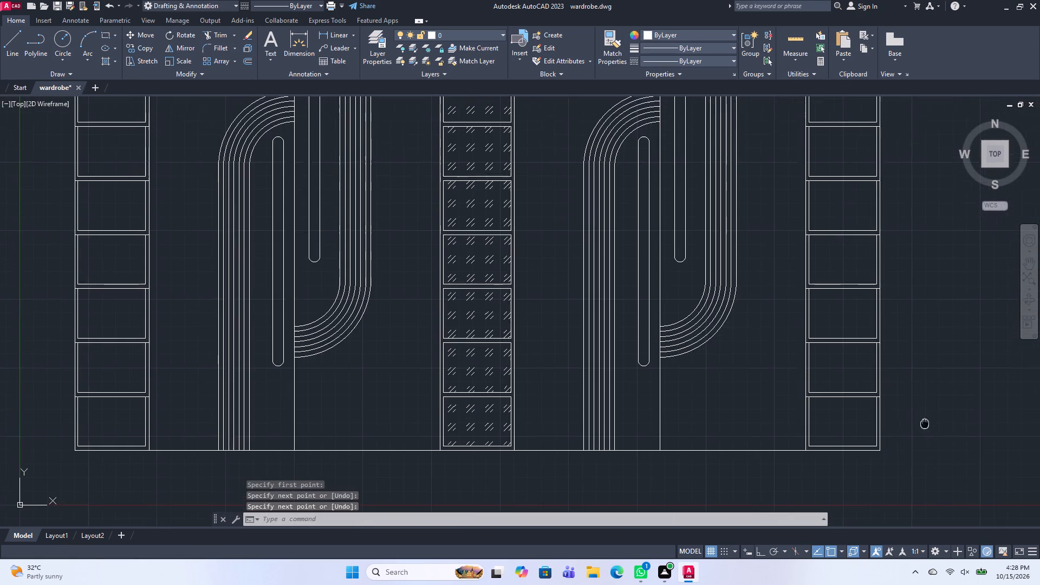
middle_drag(890, 465, 849, 516)
key(ctrl+s)
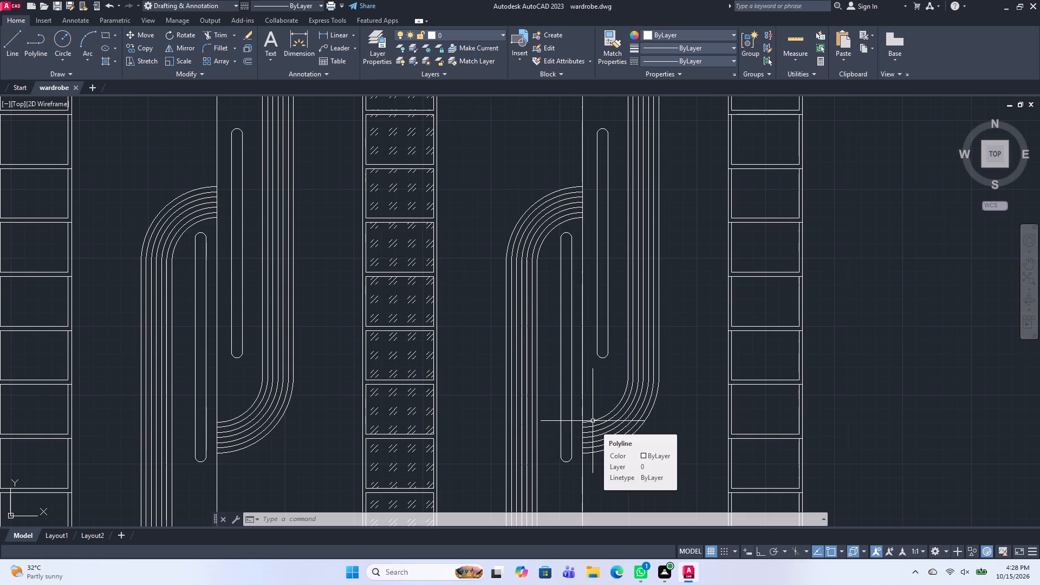
scroll(544, 243, down, 3)
scroll(512, 262, up, 4)
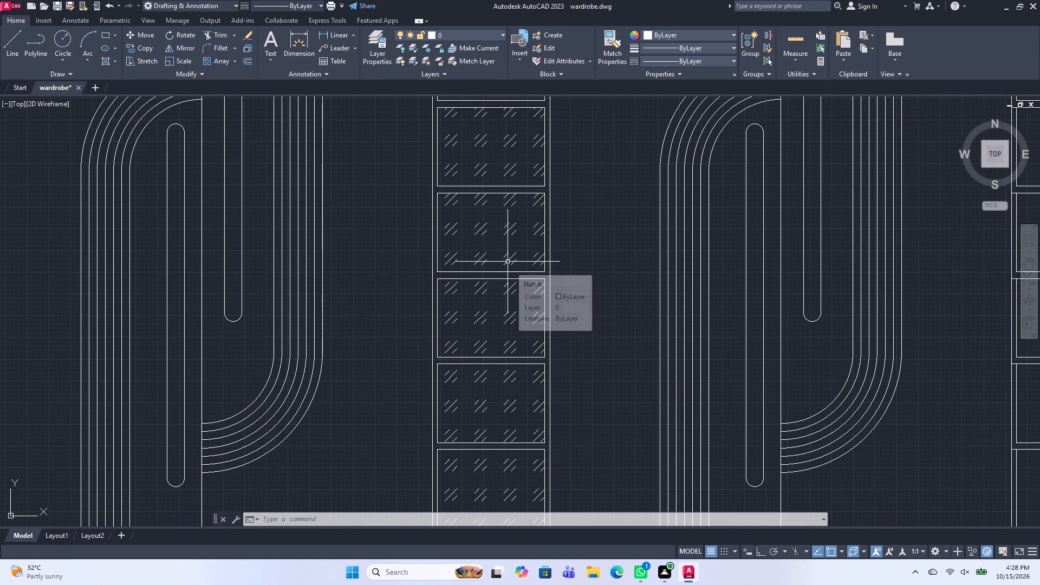
key(ctrl+s)
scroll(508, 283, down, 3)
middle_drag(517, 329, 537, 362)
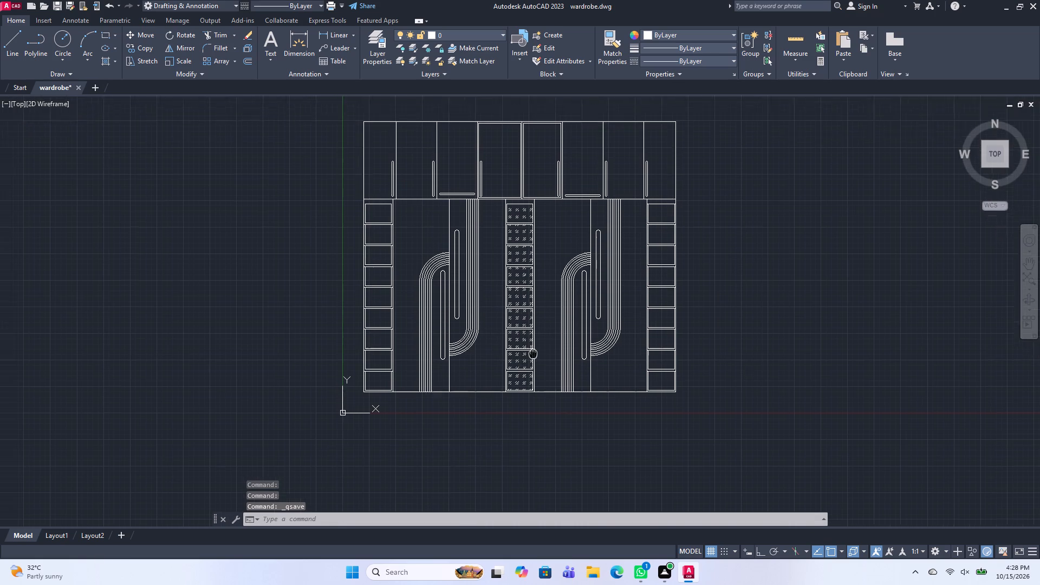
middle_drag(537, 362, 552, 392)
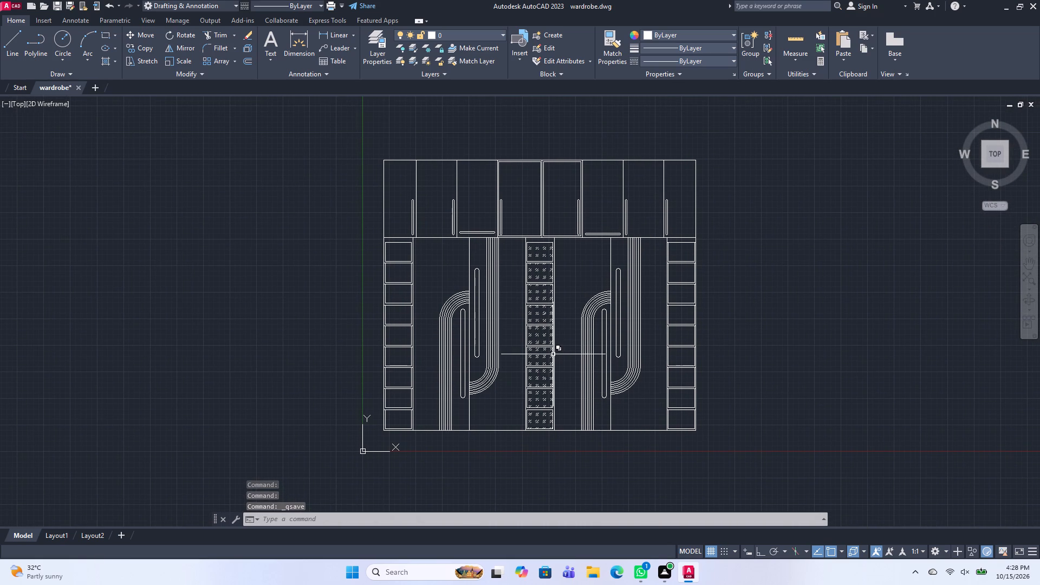
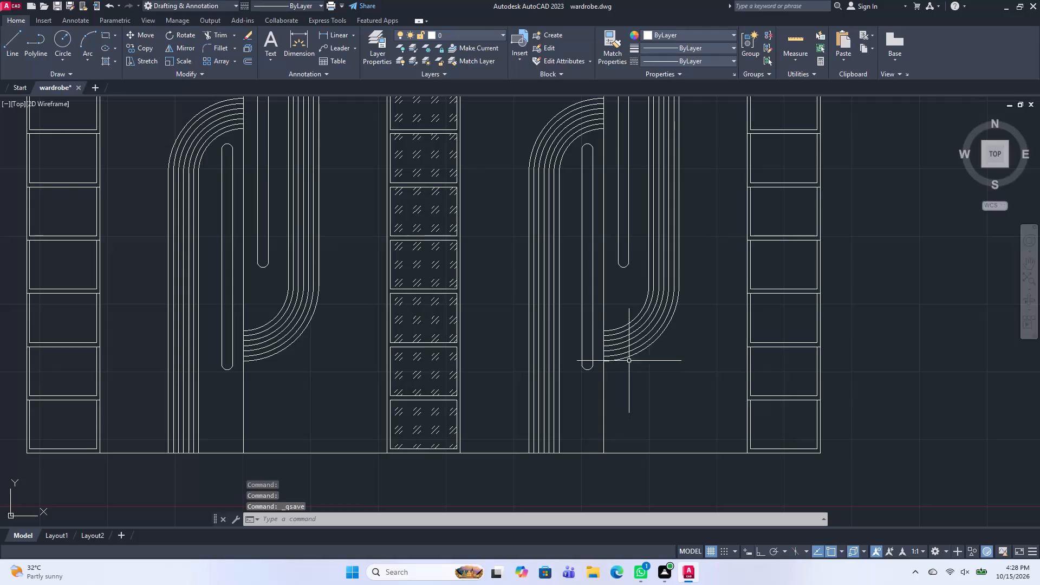
Save the wardrobe drawing again with the whole wardrobe in view.
key(ctrl+s)
scroll(628, 351, down, 1)
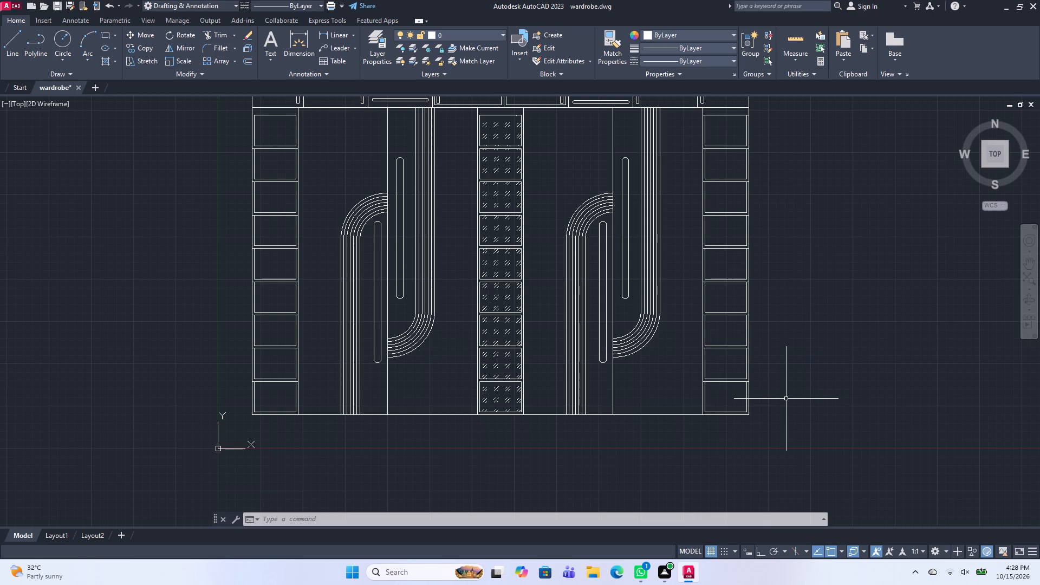
key(ctrl+s)
scroll(751, 424, down, 1)
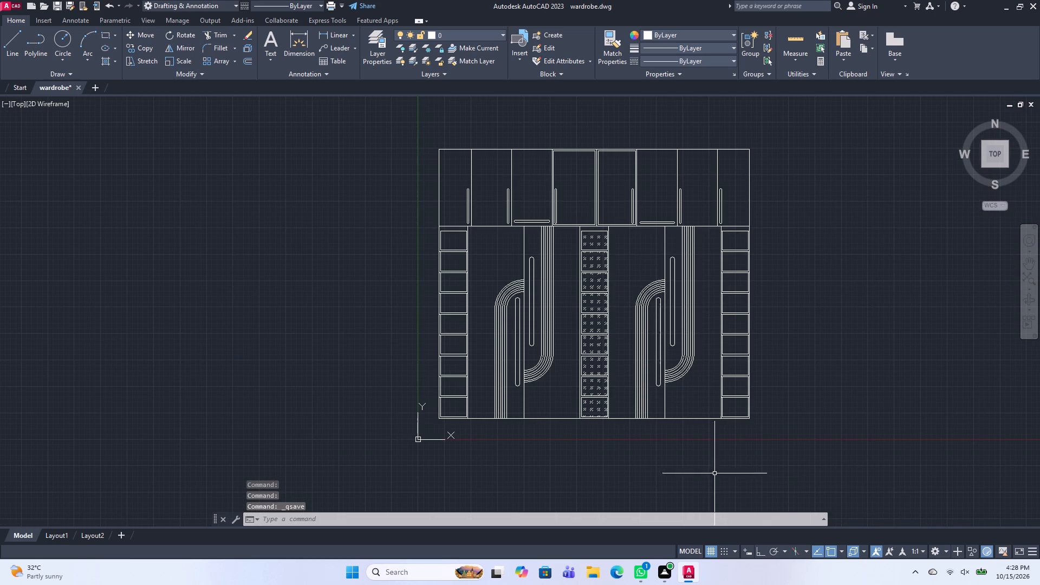
Quit the program and save the changes to wardrobe.dwg.
click(1035, 7)
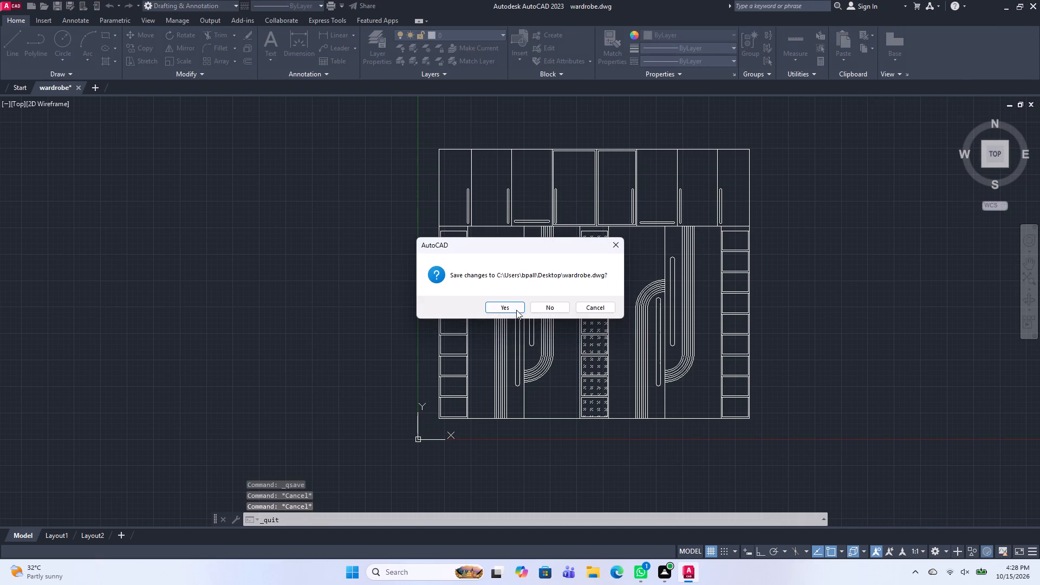
click(515, 309)
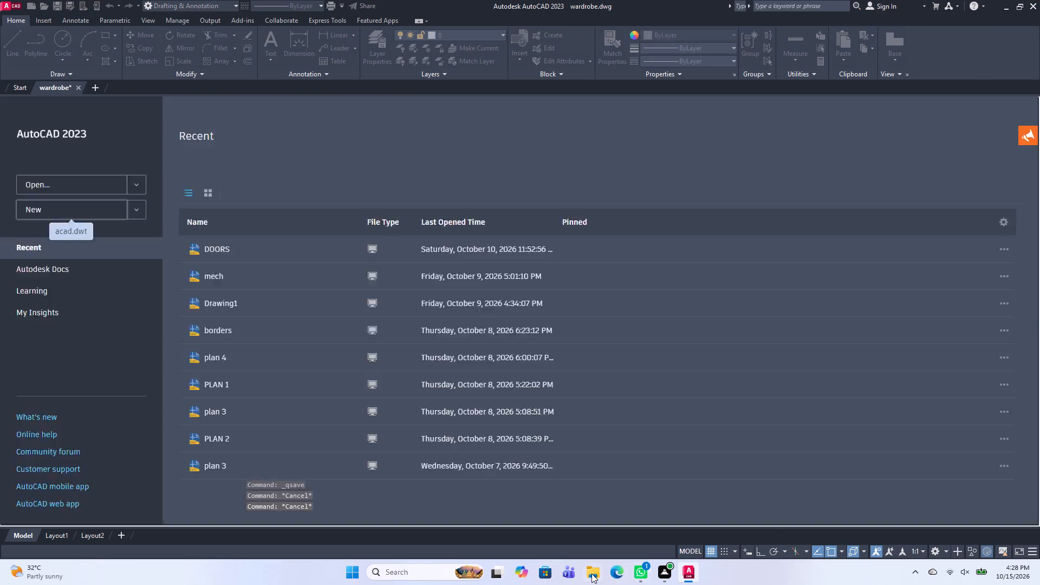